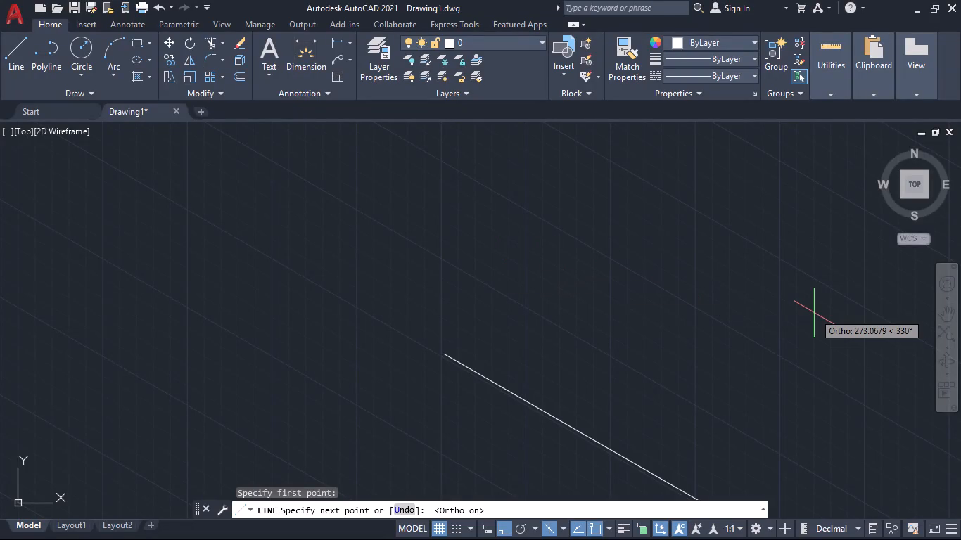
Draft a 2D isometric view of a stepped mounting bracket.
Switch to the left isoplane and draw an 85-unit line at 150° from the already placed start point.
click(566, 527)
click(570, 503)
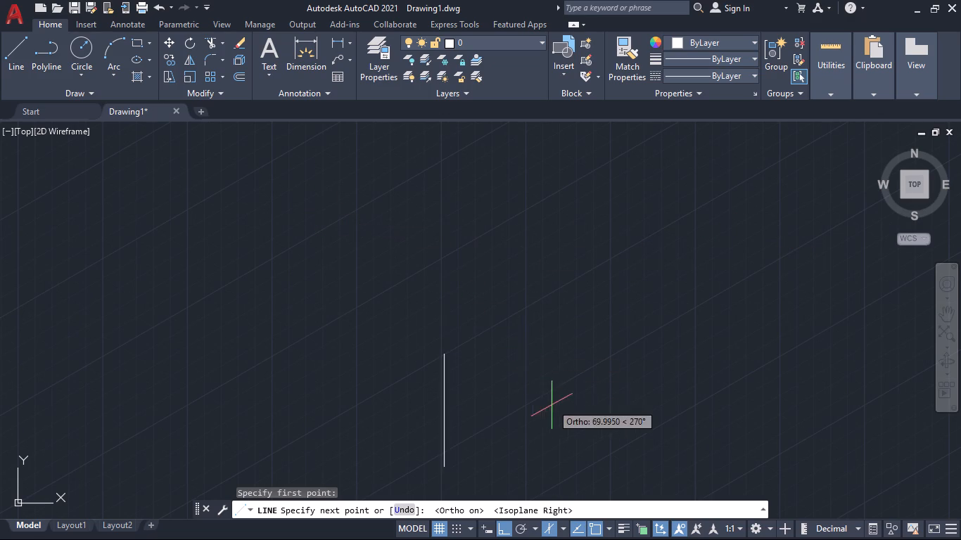
click(558, 526)
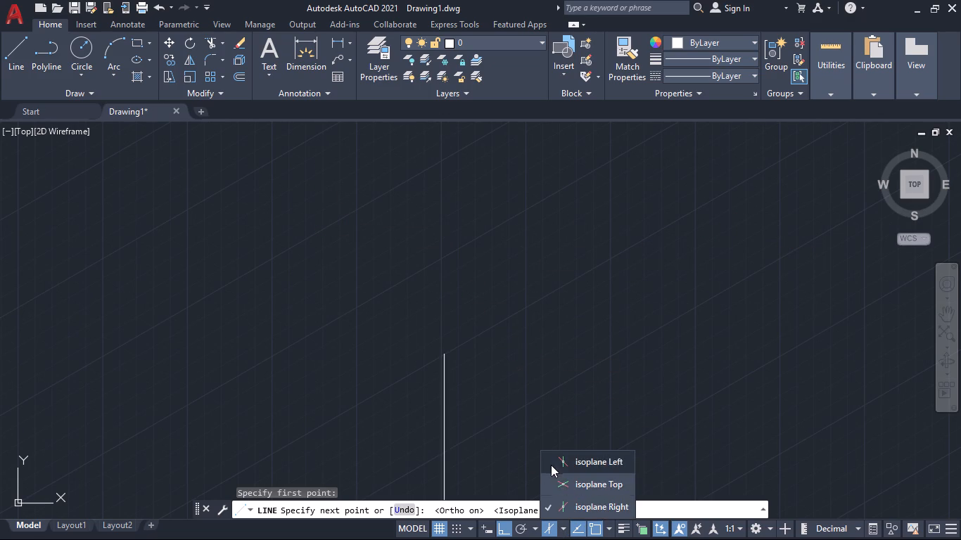
click(554, 461)
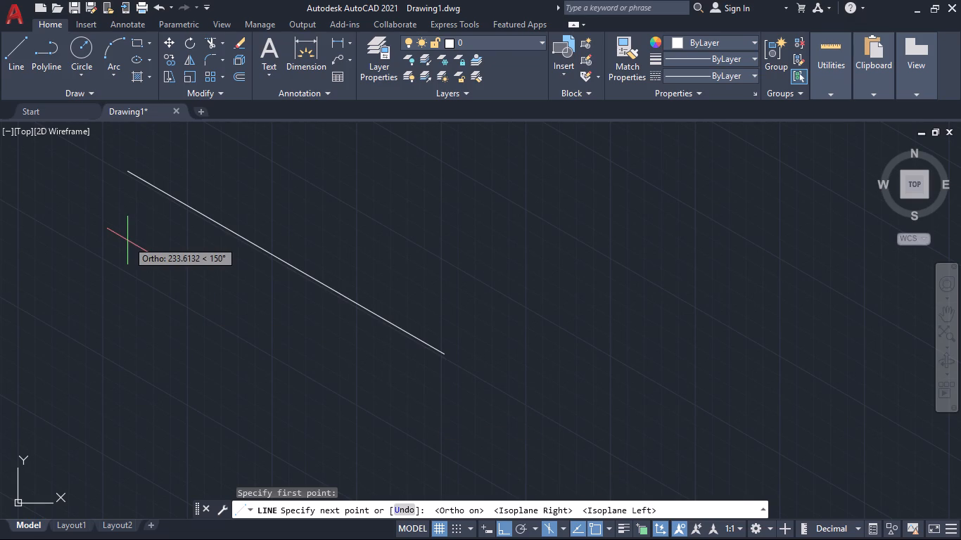
text(85)
key(Return)
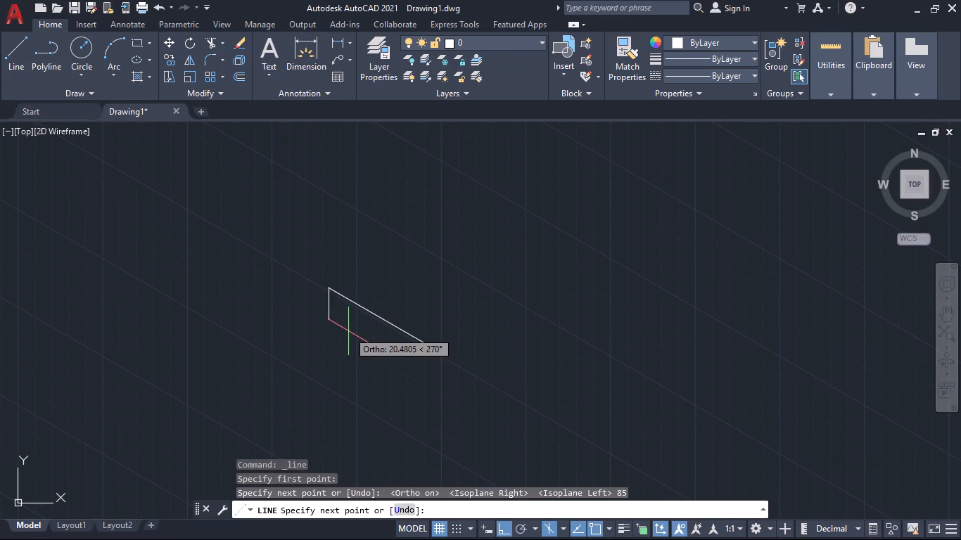
key(space)
key(space)
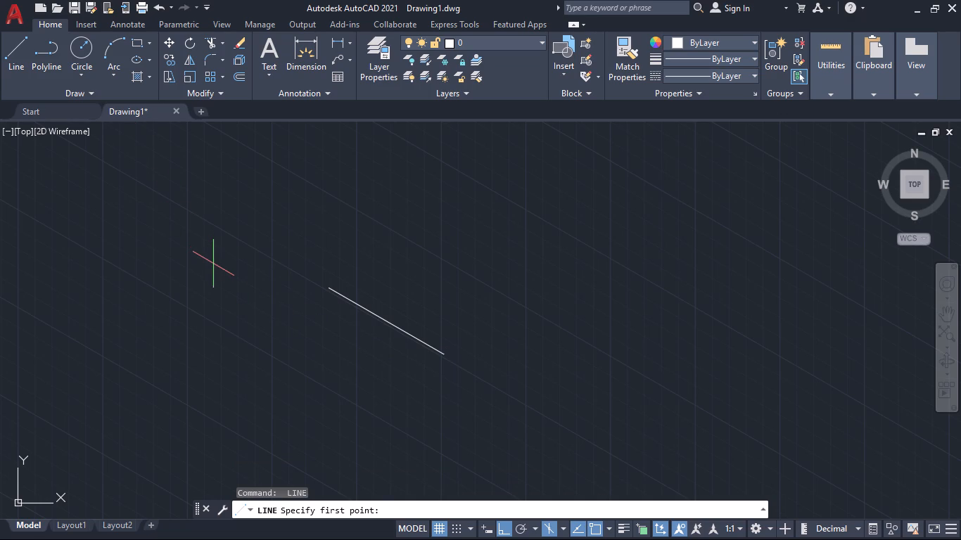
key(Escape)
Draw an isocircle of radius 10 centred on the line's lower endpoint.
text(el)
key(Return)
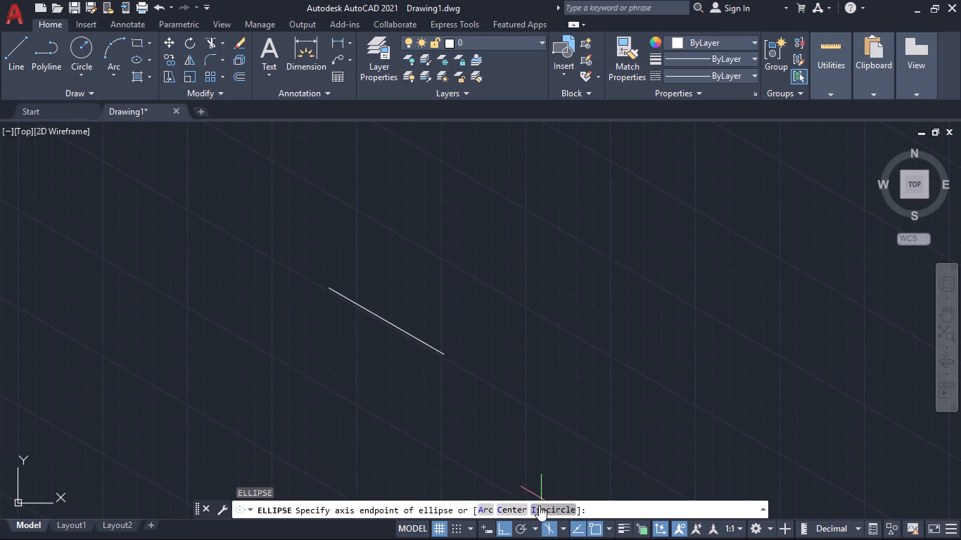
click(539, 506)
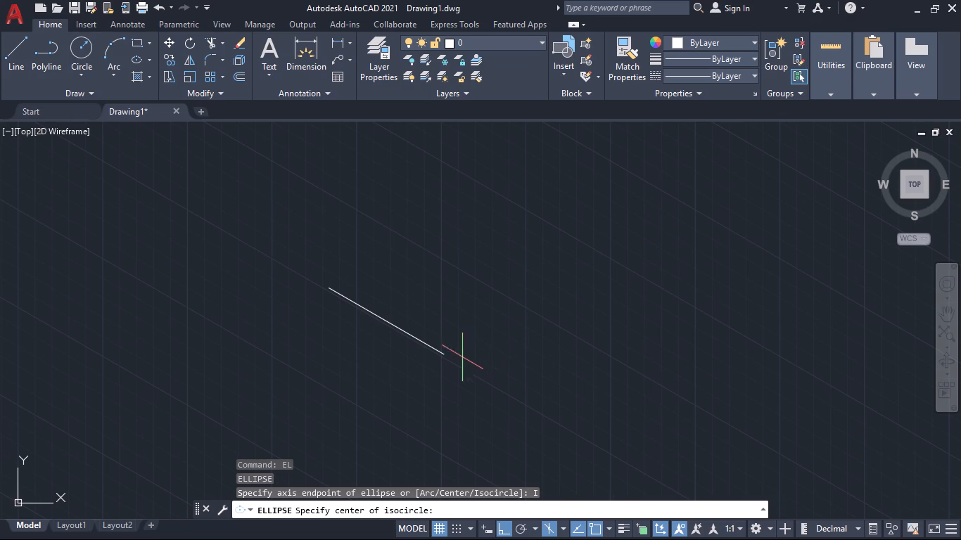
click(442, 357)
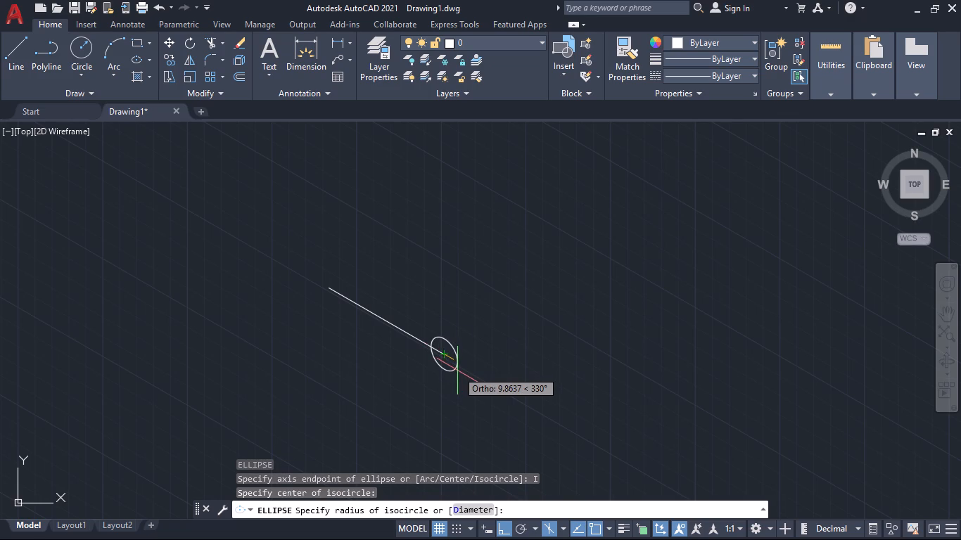
text(10)
key(Return)
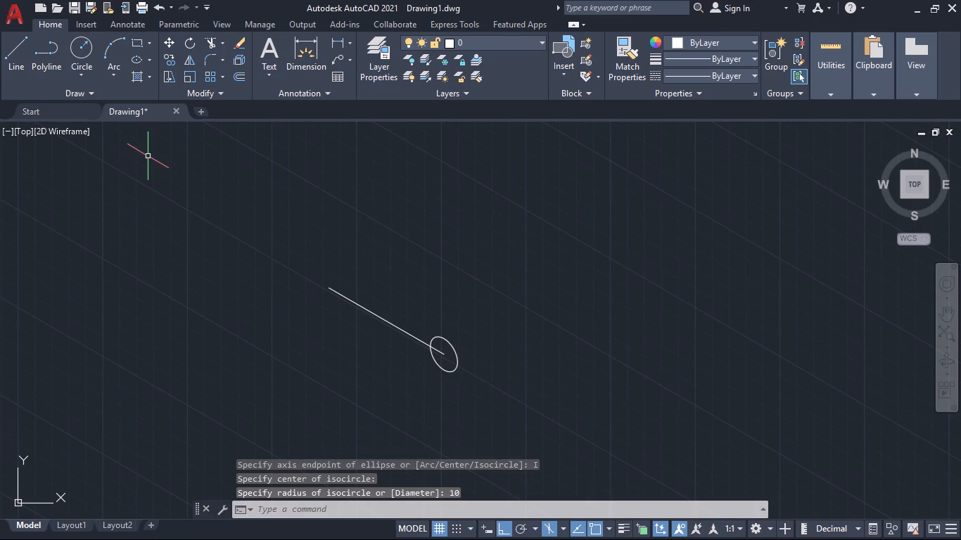
Draw a concentric isocircle of radius 20 centred on the line's lower endpoint.
key(space)
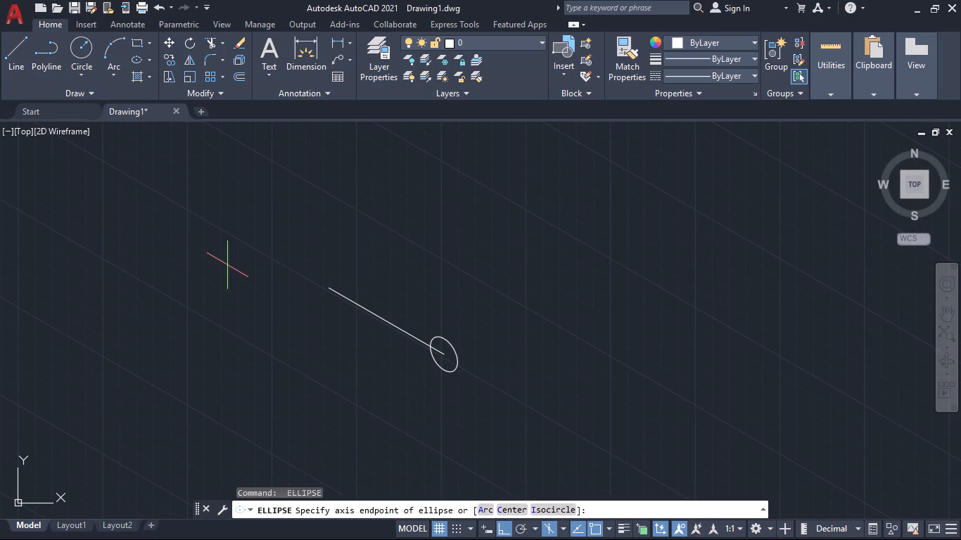
click(535, 509)
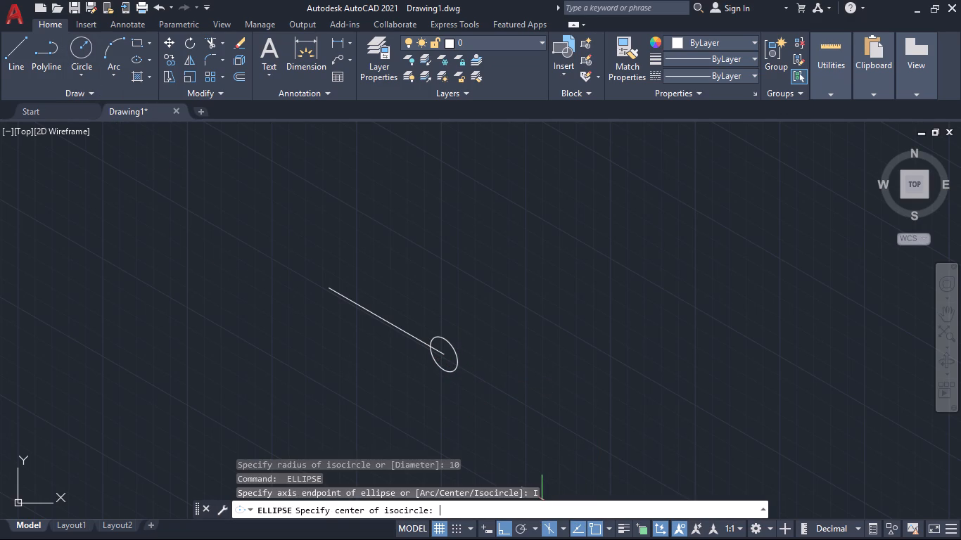
click(445, 353)
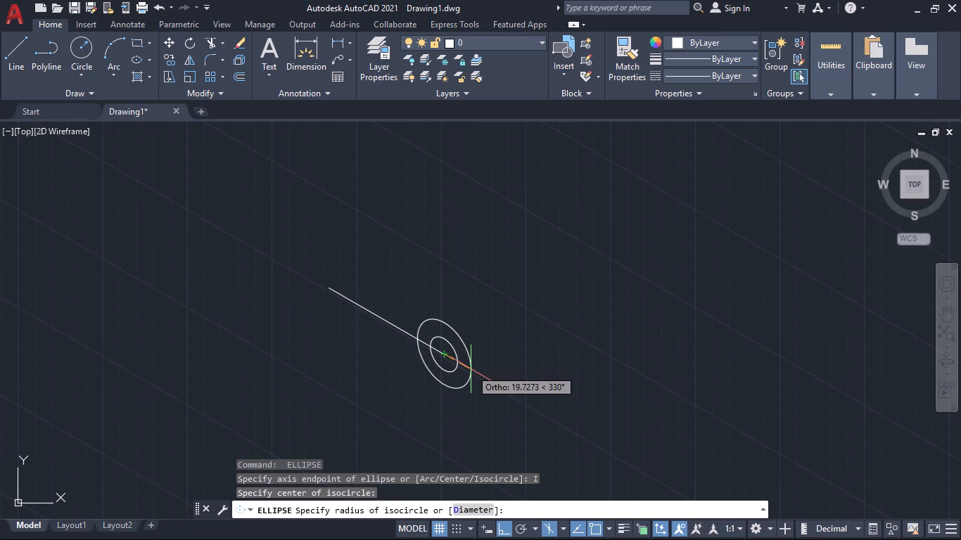
text(20)
key(Return)
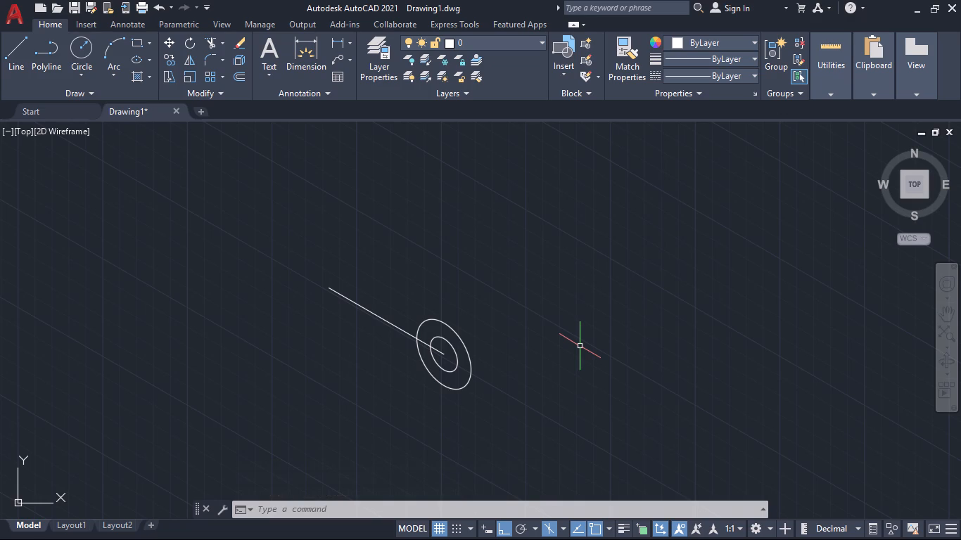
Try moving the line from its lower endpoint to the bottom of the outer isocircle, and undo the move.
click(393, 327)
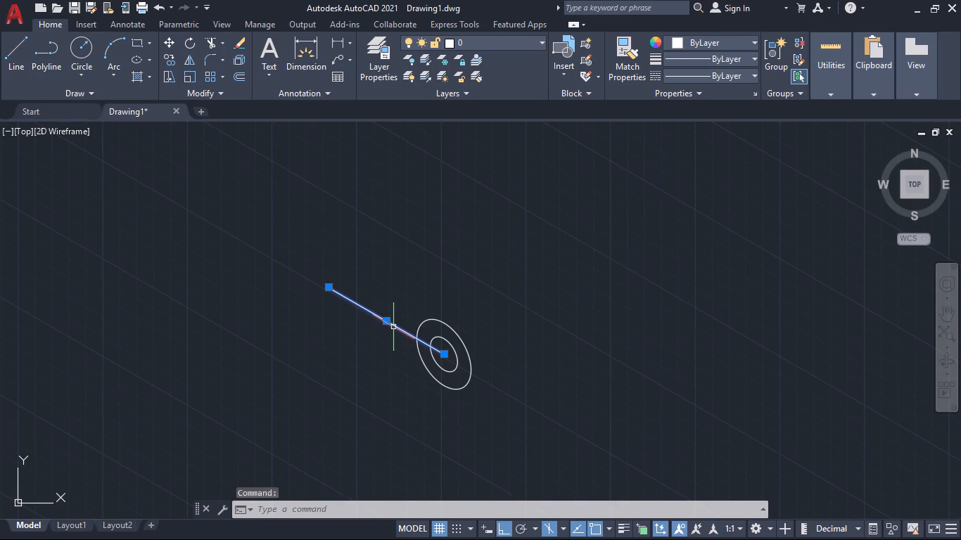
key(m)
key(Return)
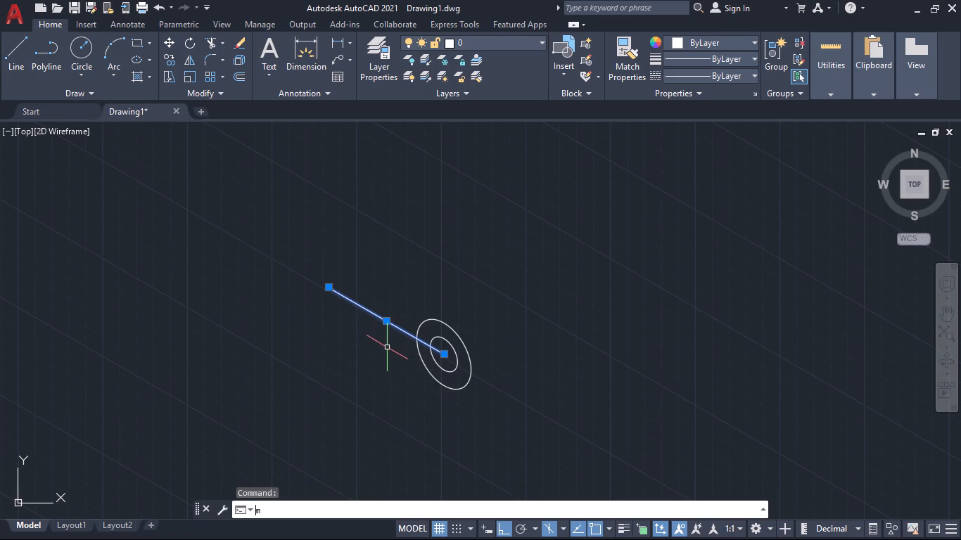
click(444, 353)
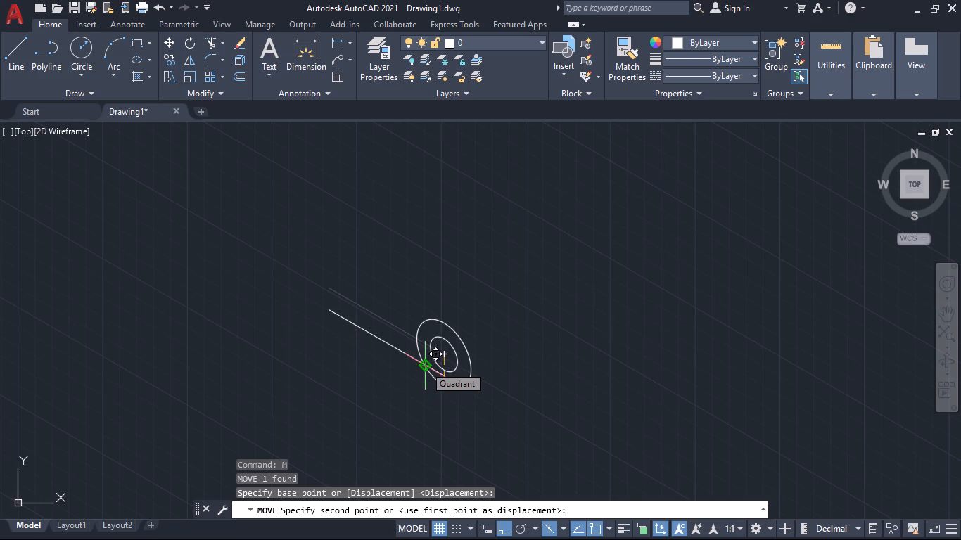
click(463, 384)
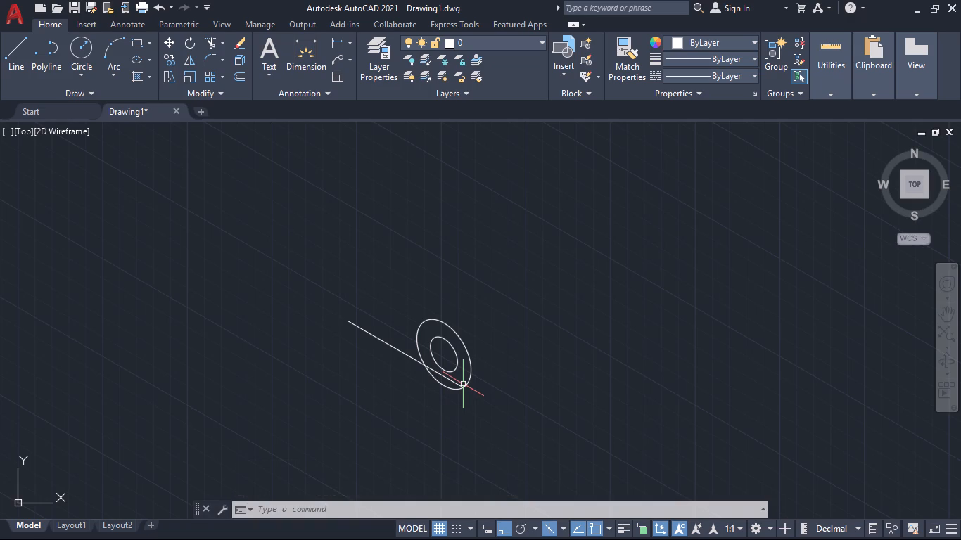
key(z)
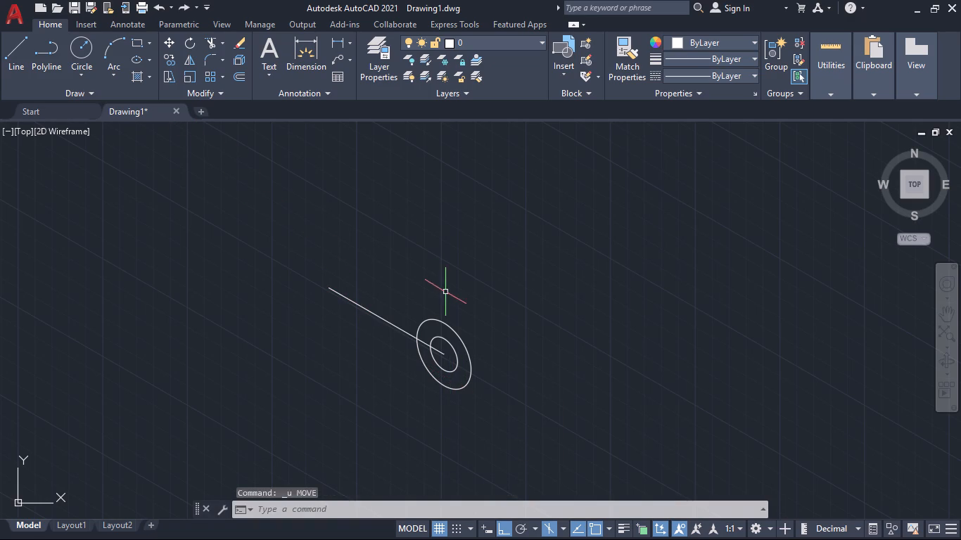
Copy both isocircles from the line's lower endpoint to its upper endpoint.
click(447, 326)
click(443, 342)
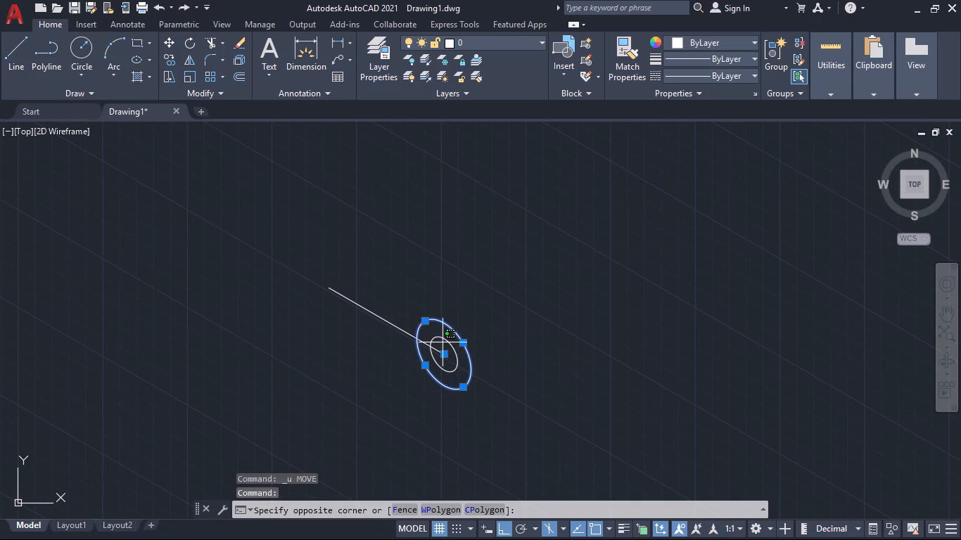
click(447, 340)
click(447, 340)
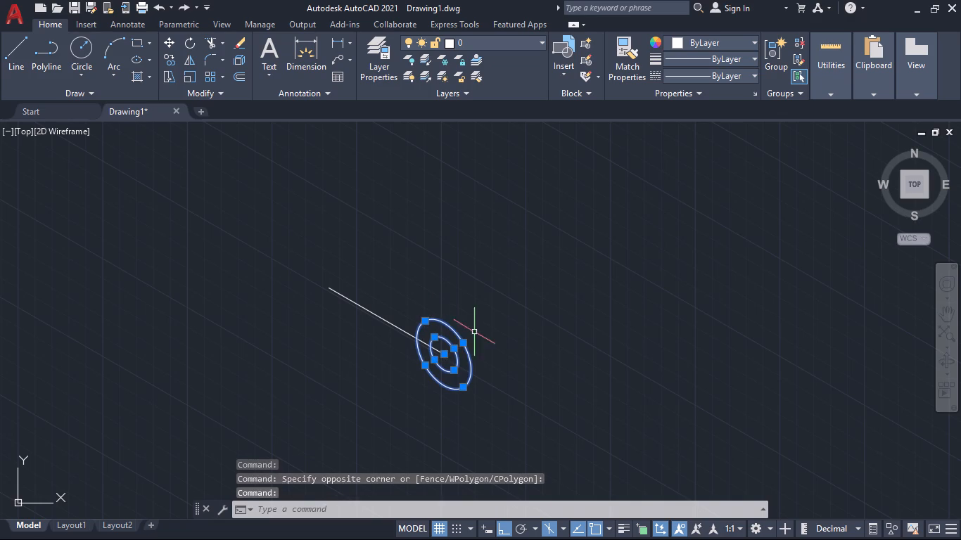
text(co)
key(Return)
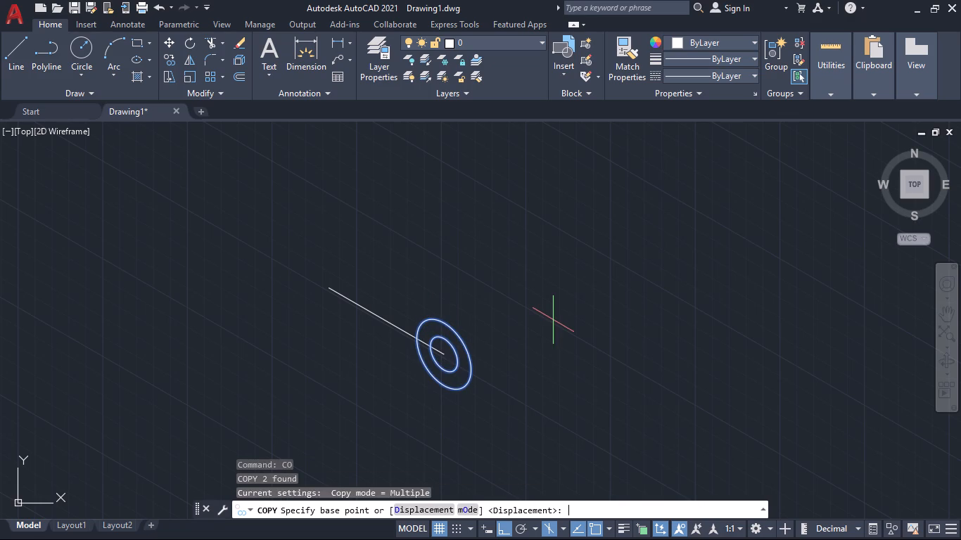
click(442, 358)
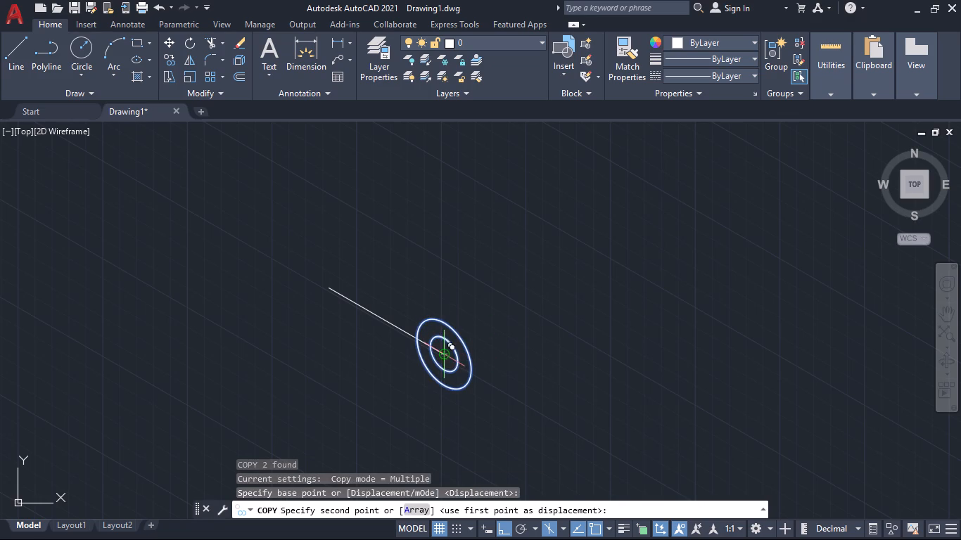
click(326, 289)
key(space)
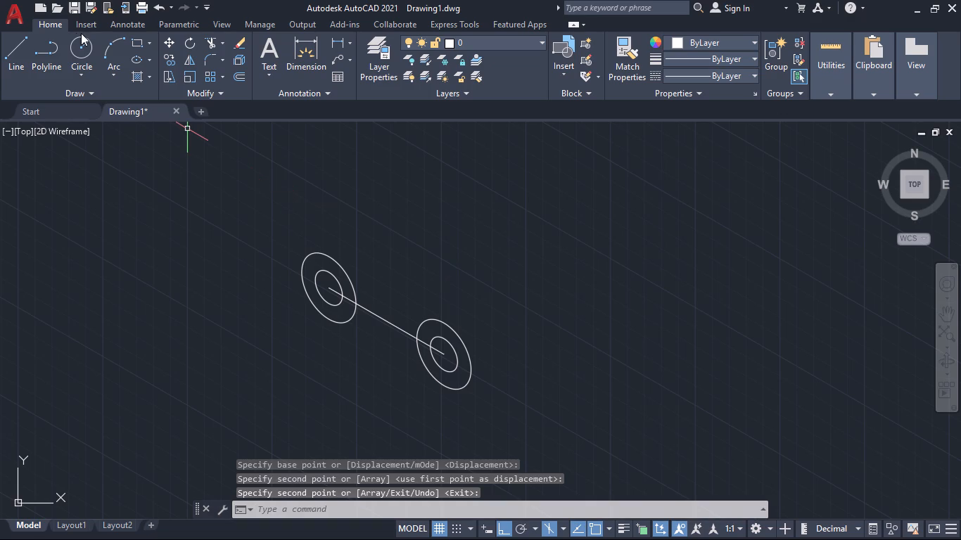
Draw a line from a tangent point at the bottom of the upper outer isocircle to the bottom of the lower outer isocircle.
click(6, 41)
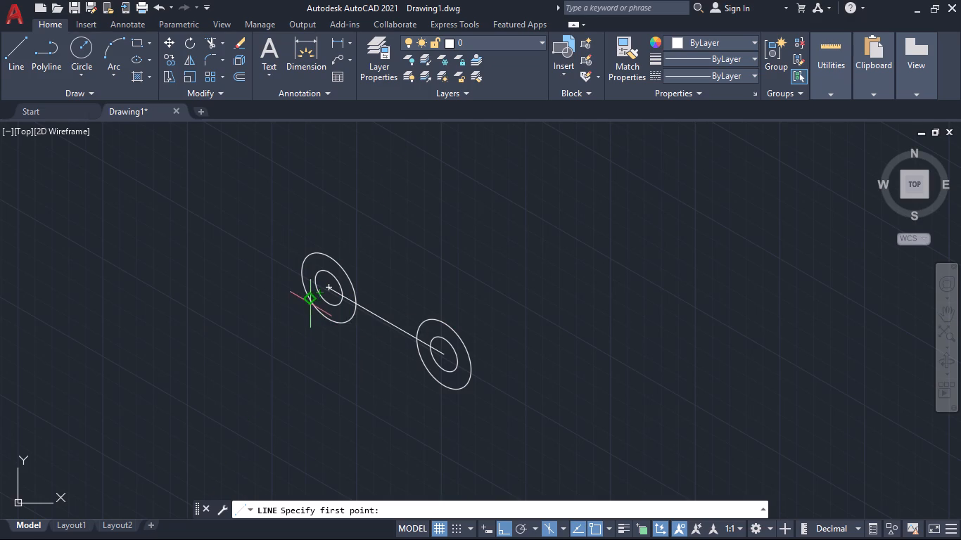
text(tan)
key(Return)
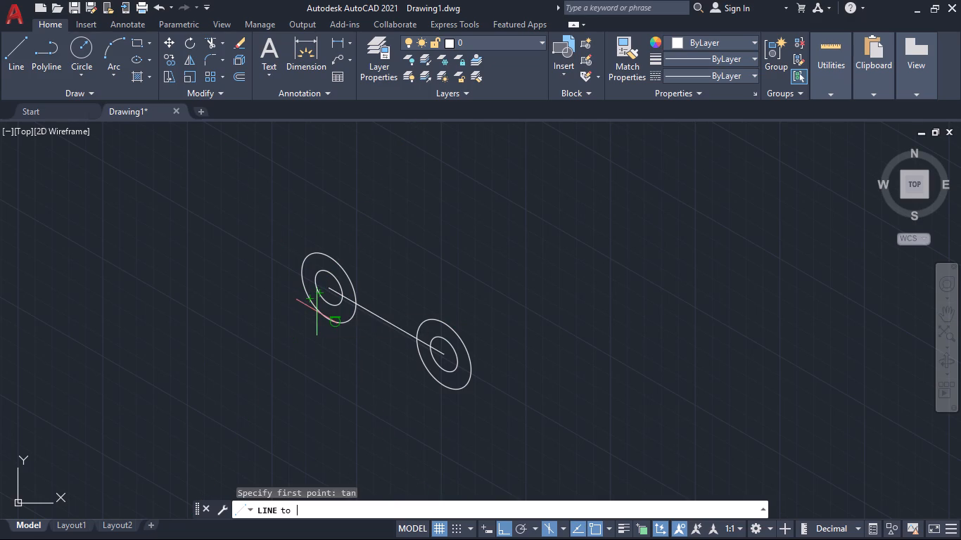
click(333, 322)
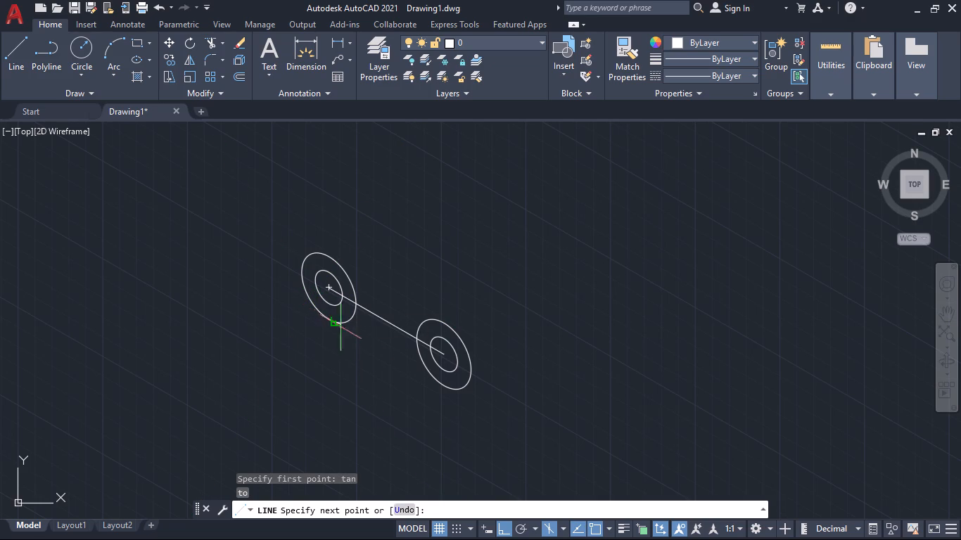
click(447, 388)
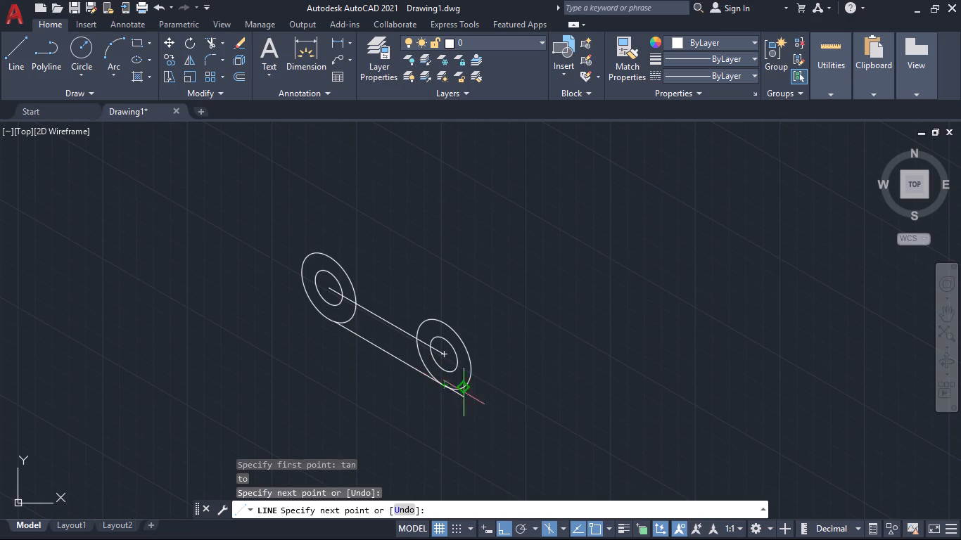
key(space)
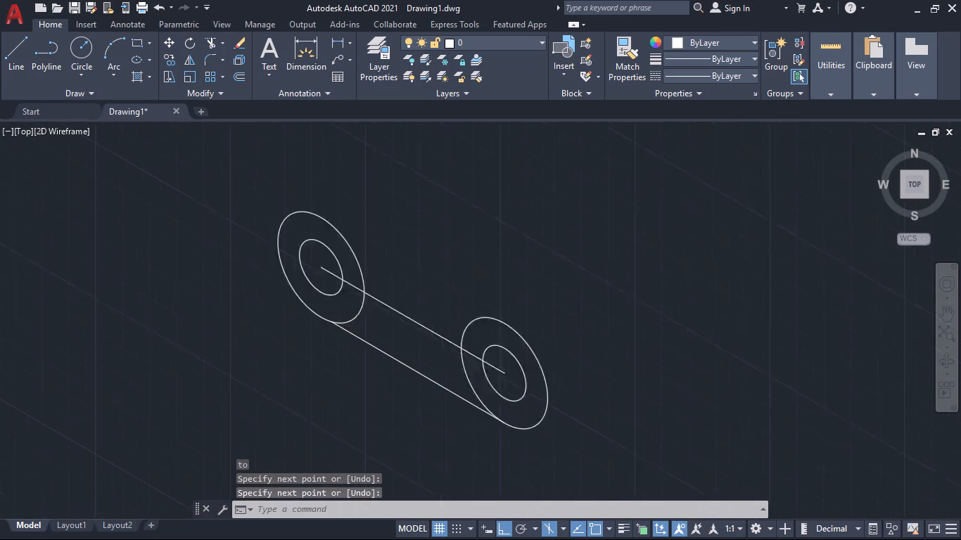
Lengthen the tangent line at its upper end, extending it past the upper outer isocircle.
click(328, 337)
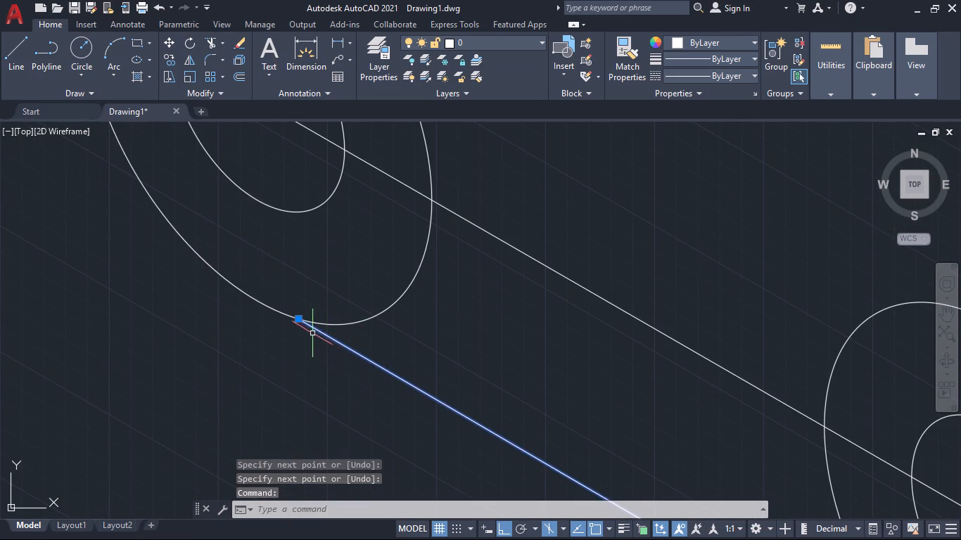
click(301, 320)
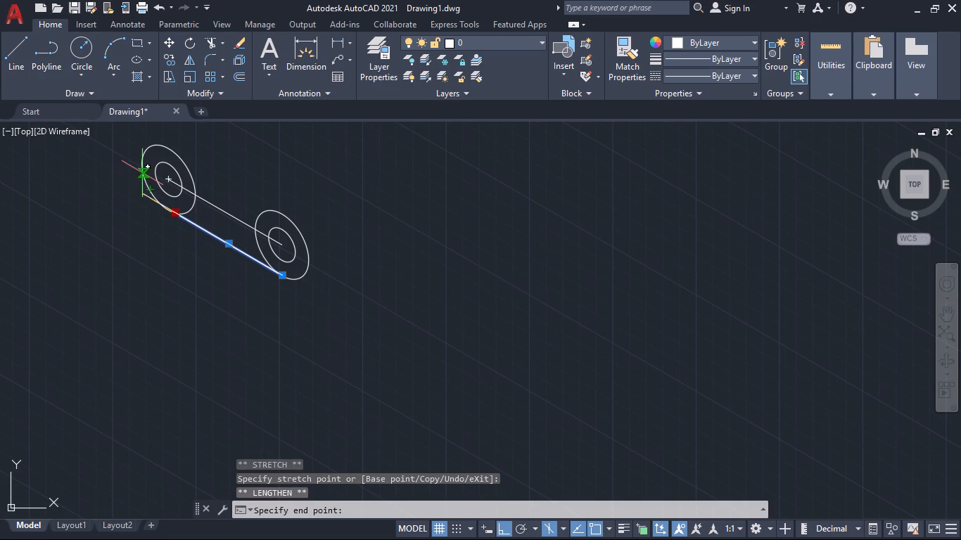
click(147, 186)
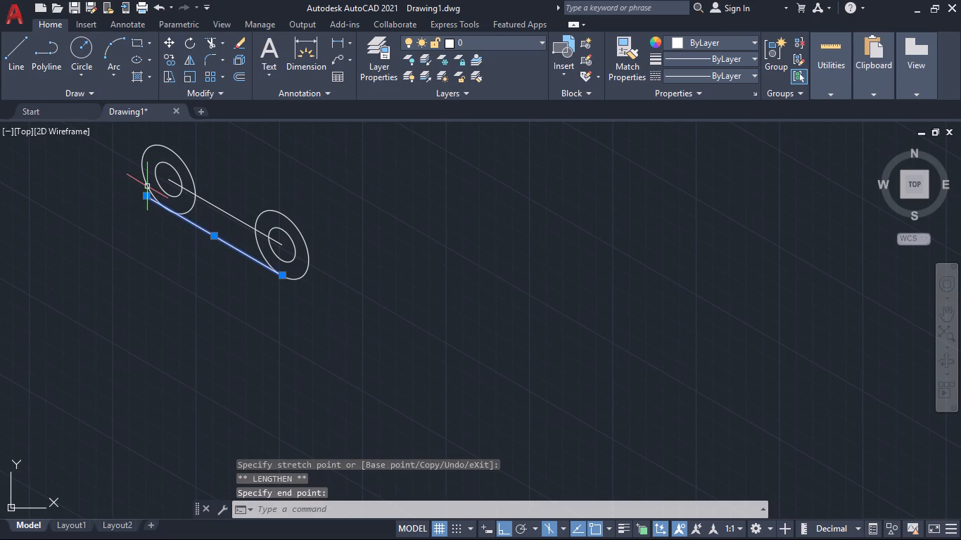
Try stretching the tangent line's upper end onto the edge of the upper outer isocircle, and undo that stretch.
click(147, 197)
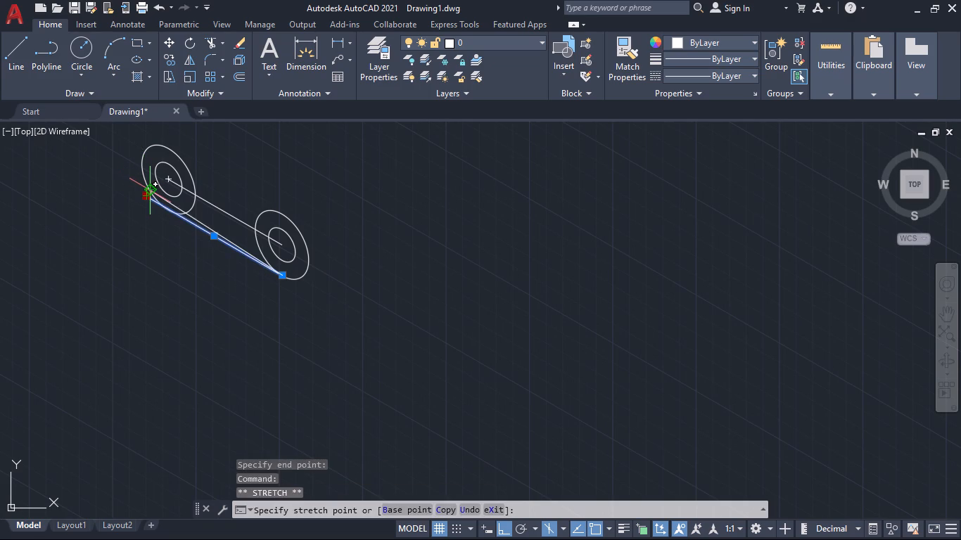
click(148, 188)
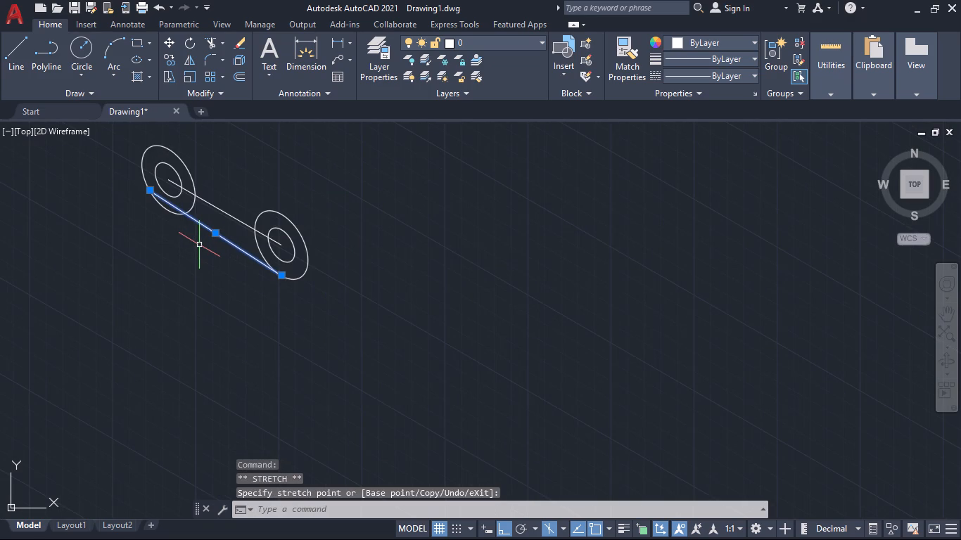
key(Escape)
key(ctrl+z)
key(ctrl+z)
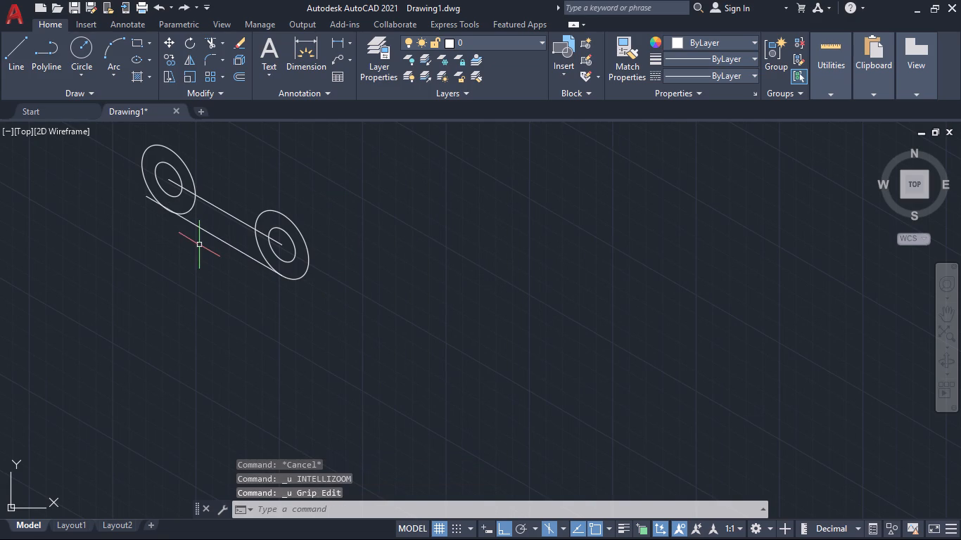
Undo the tangent line's lengthening and erase that line from beneath the two outer isocircles.
key(ctrl+z)
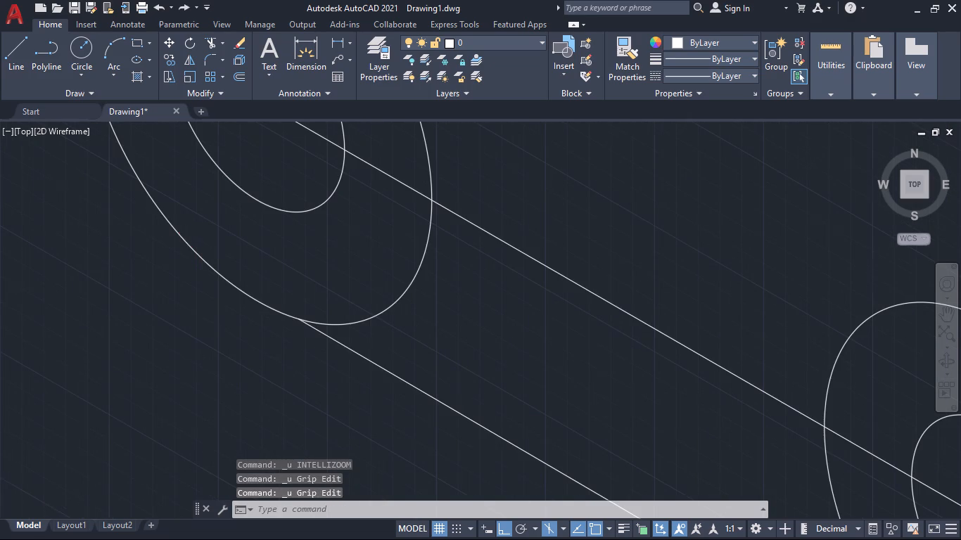
click(268, 288)
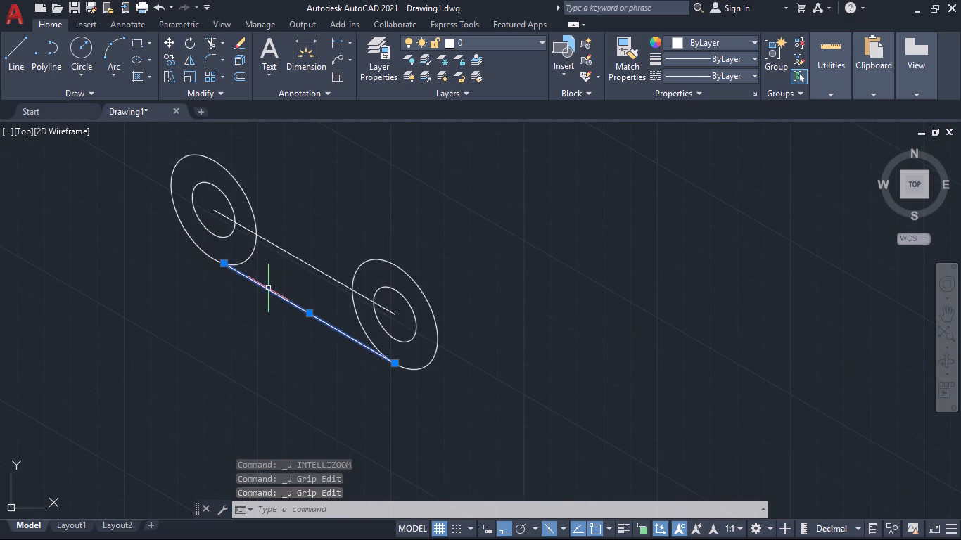
key(Delete)
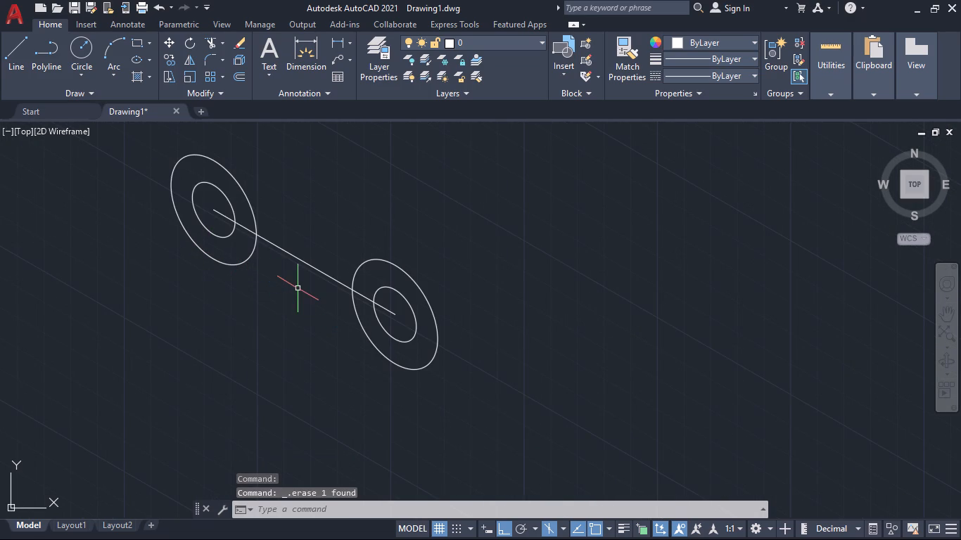
Copy the centre line twice from its lower endpoint, 20 straight down and 20 straight up, as the link's tangent edges.
double_click(318, 268)
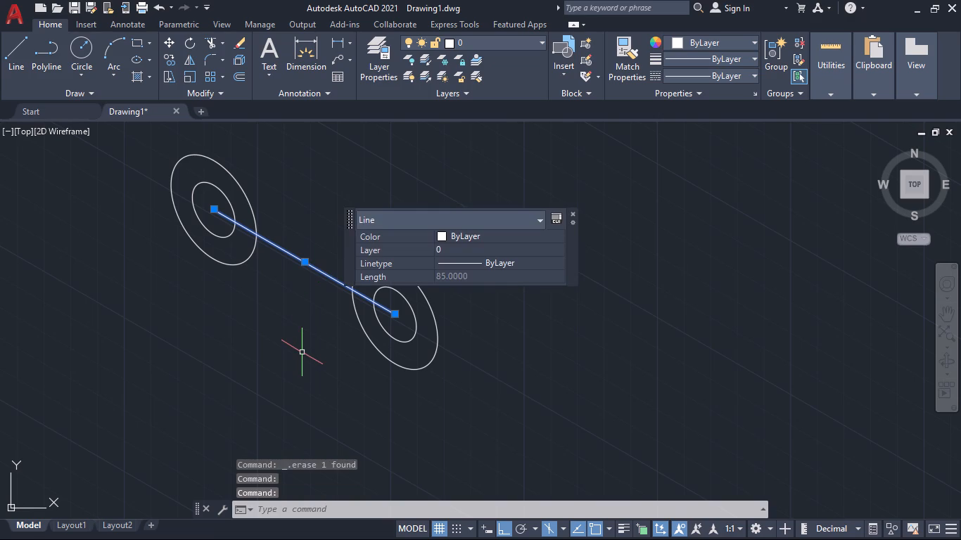
text(co)
key(Return)
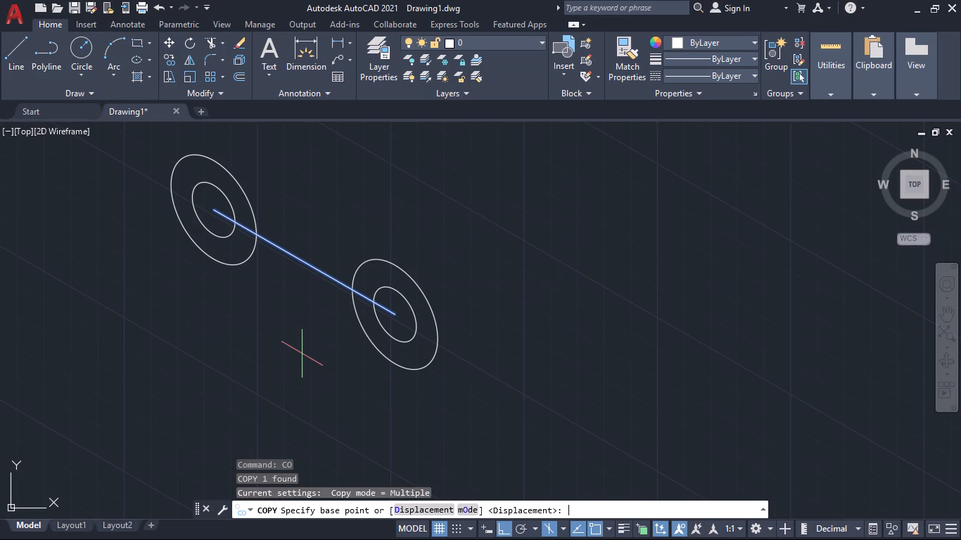
click(395, 314)
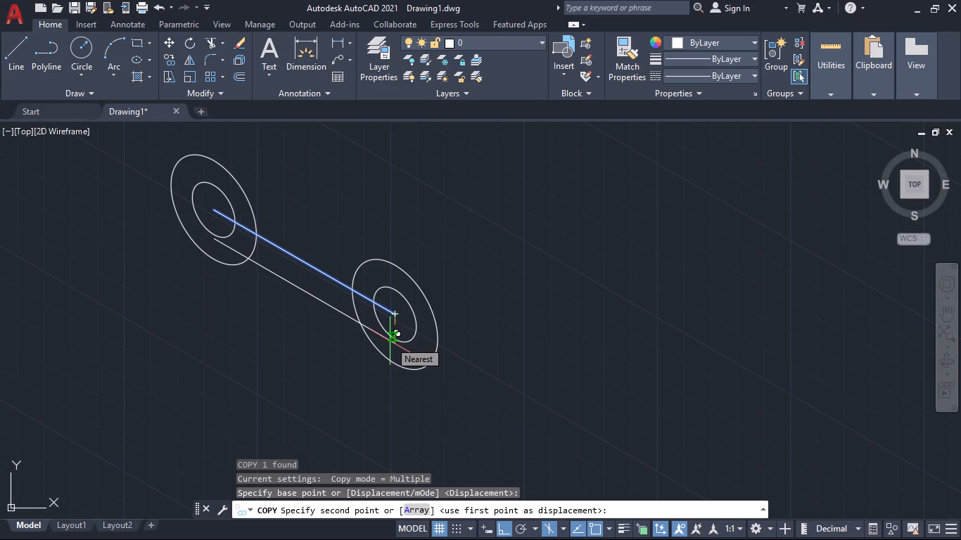
text(20)
key(Return)
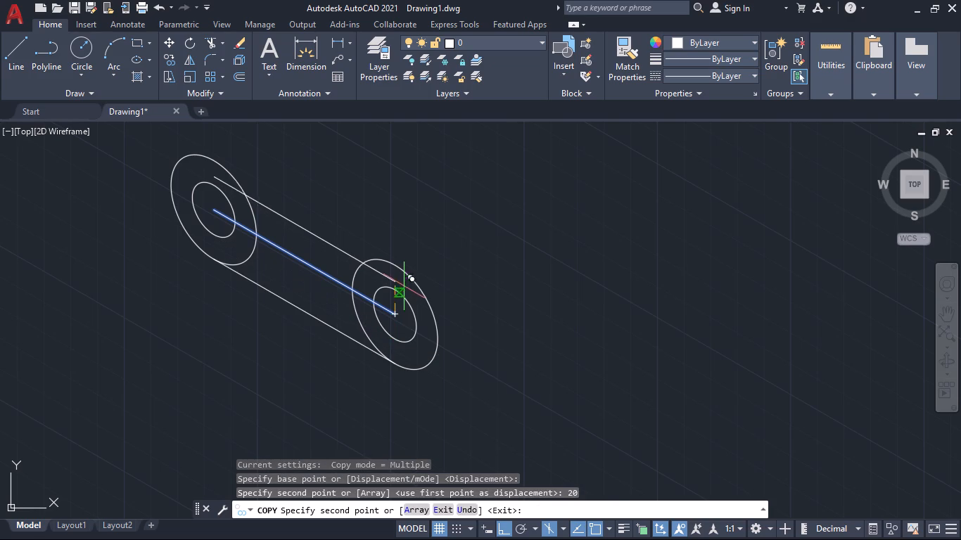
text(20)
key(Return)
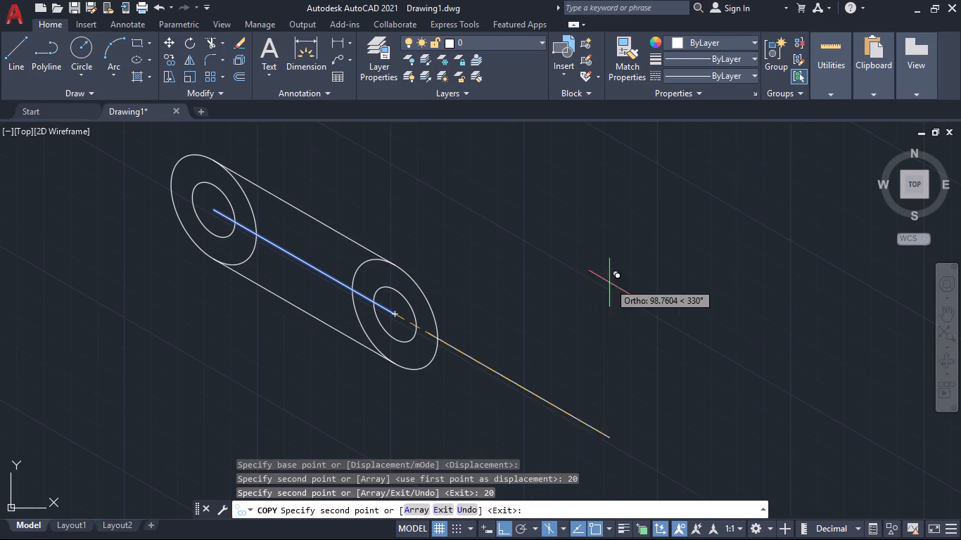
key(Escape)
key(grave)
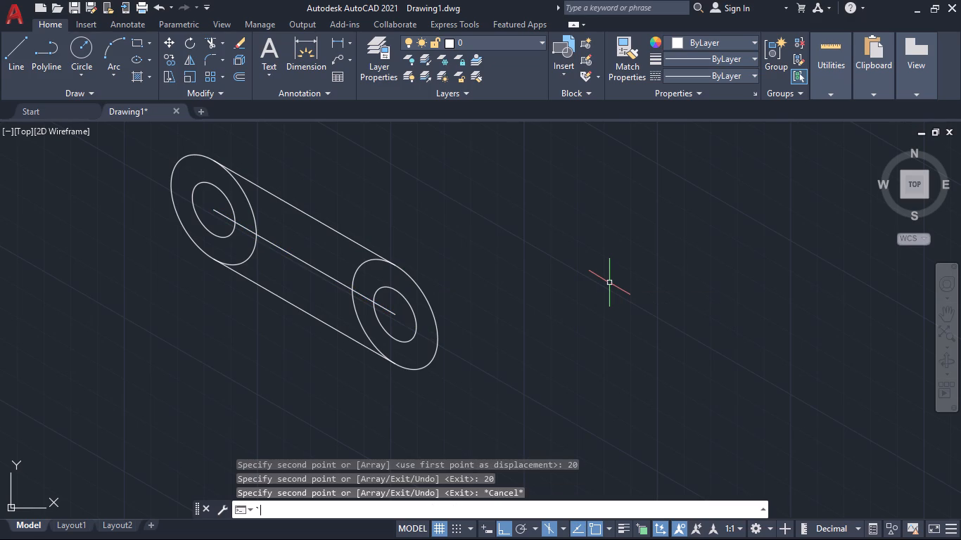
Draw connected line segments of 10 and 20 from the bottom of the upper inner isocircle, both heading outward along the 150° isometric direction.
ctrl+scroll(609, 283, down, 1)
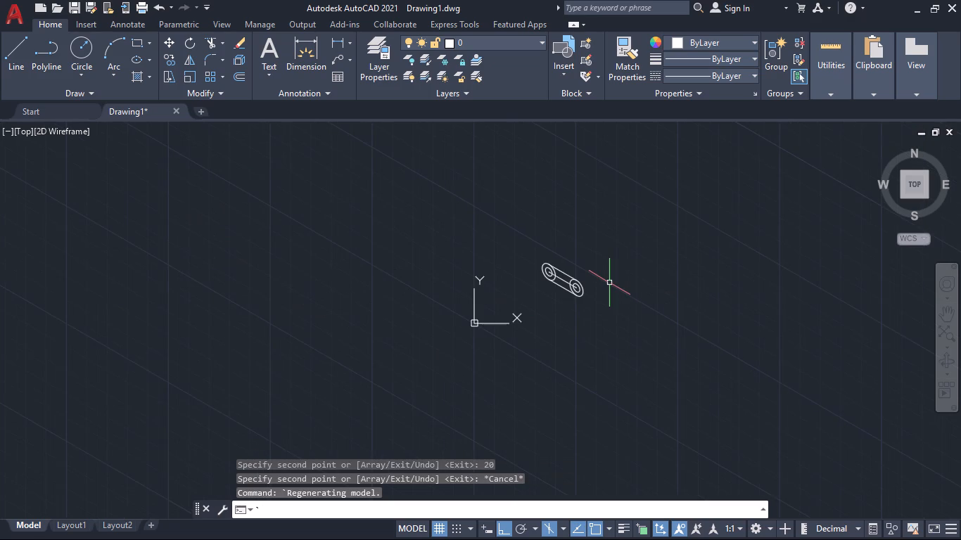
ctrl+scroll(609, 283, up, 1)
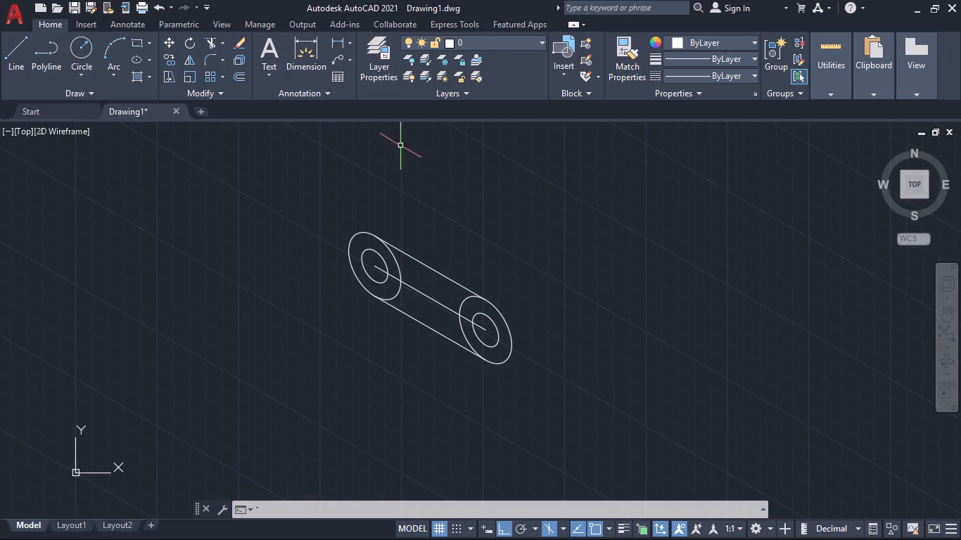
click(15, 41)
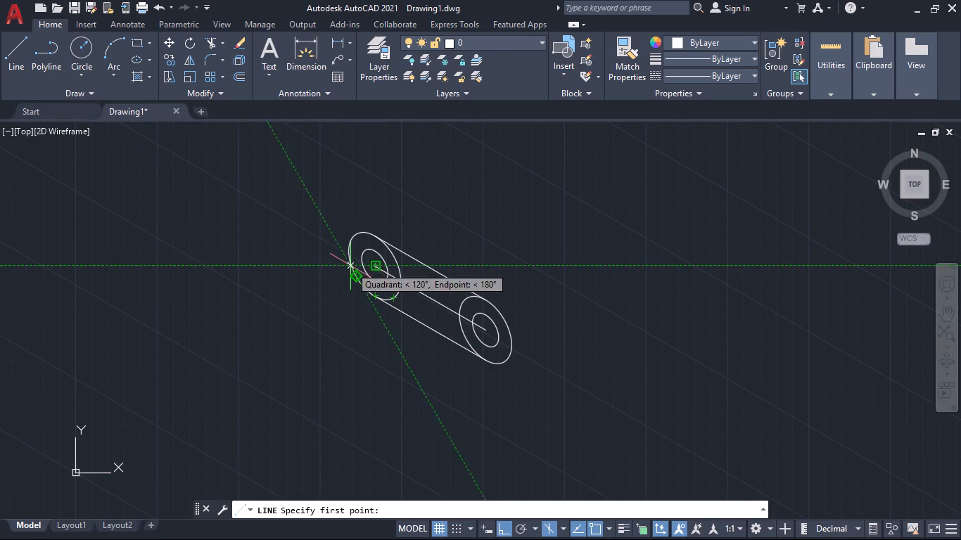
click(354, 274)
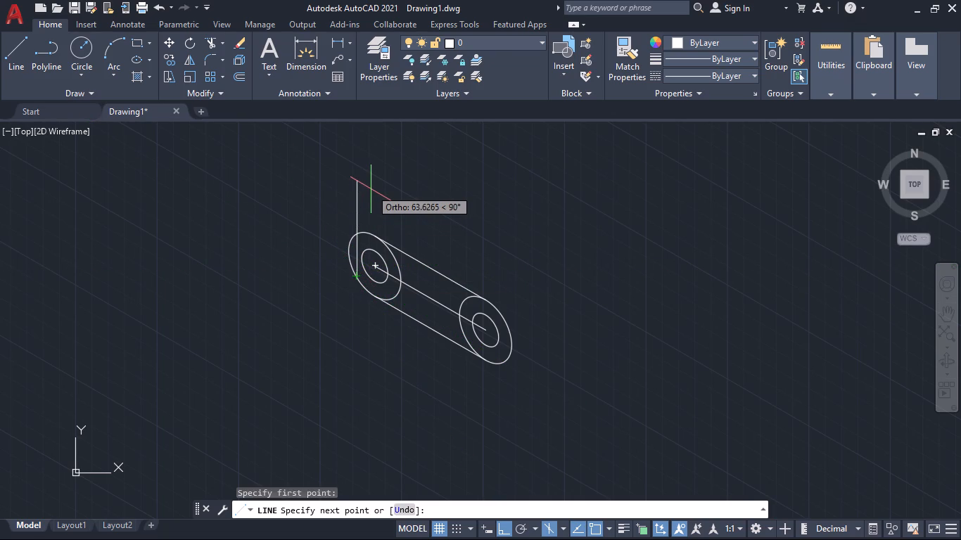
key(ctrl+z)
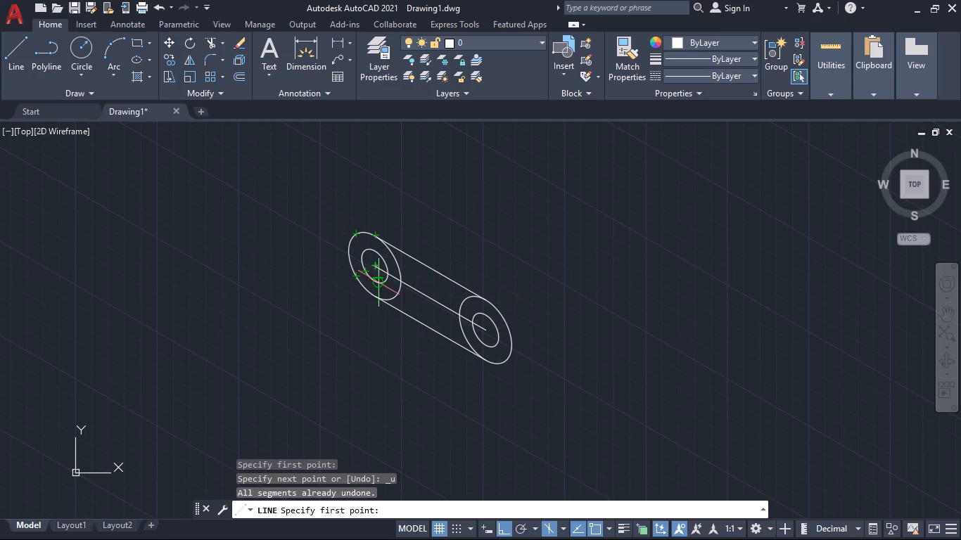
click(376, 281)
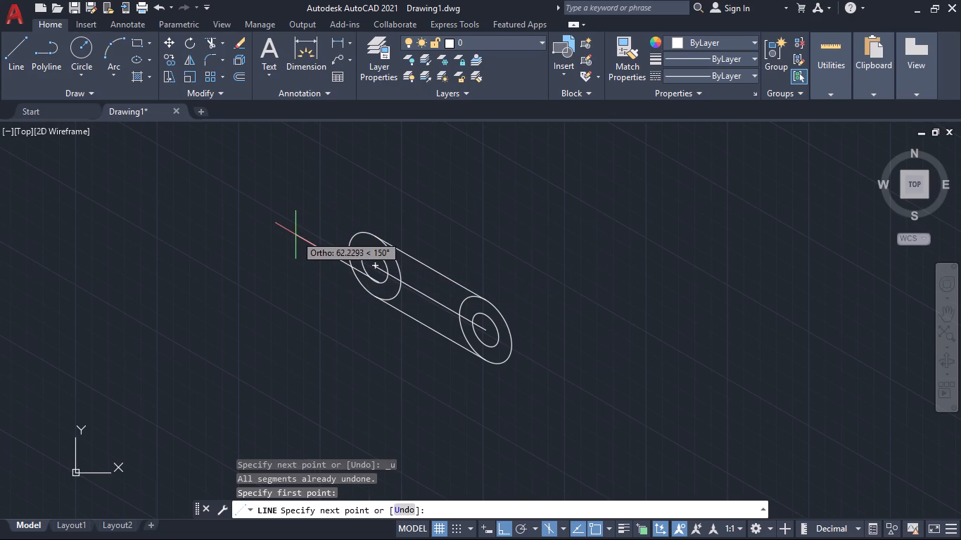
text(10)
key(Return)
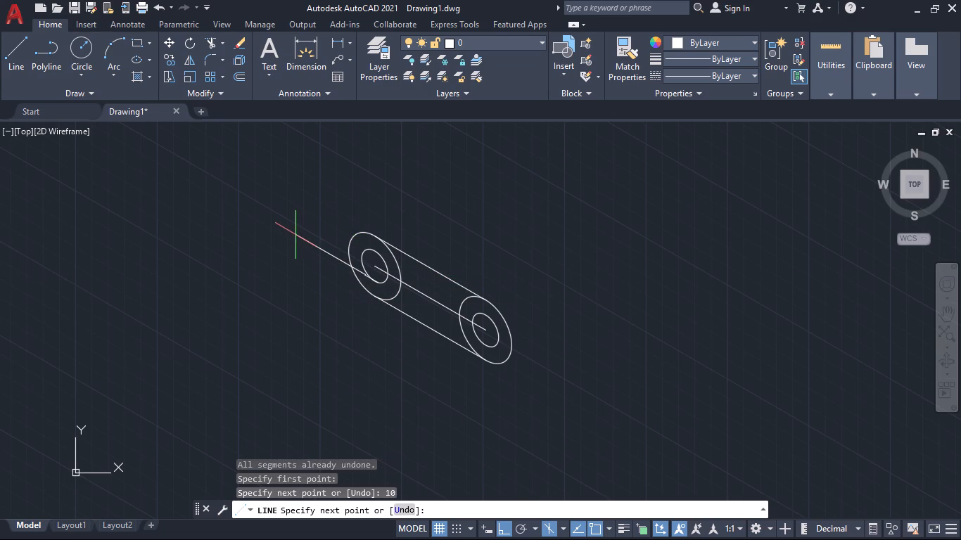
text(20)
key(Return)
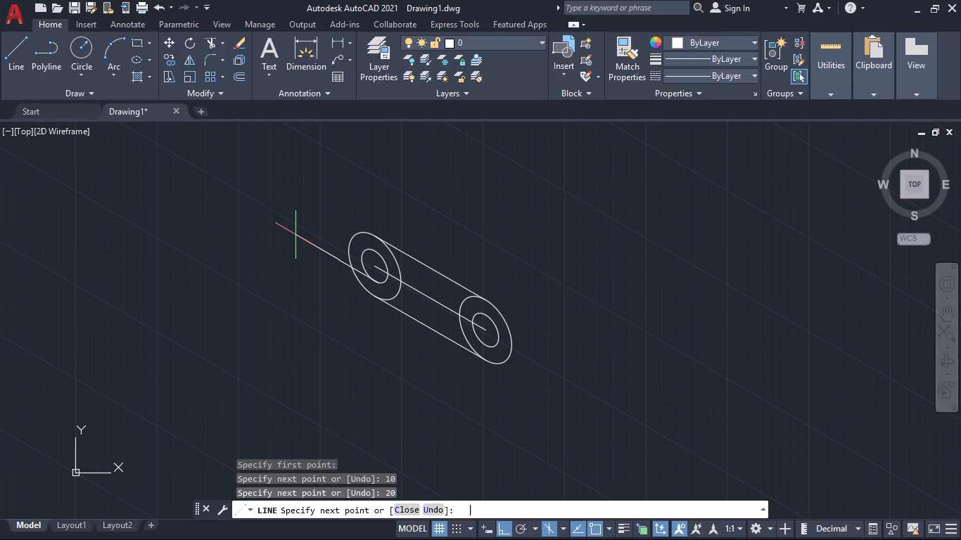
key(space)
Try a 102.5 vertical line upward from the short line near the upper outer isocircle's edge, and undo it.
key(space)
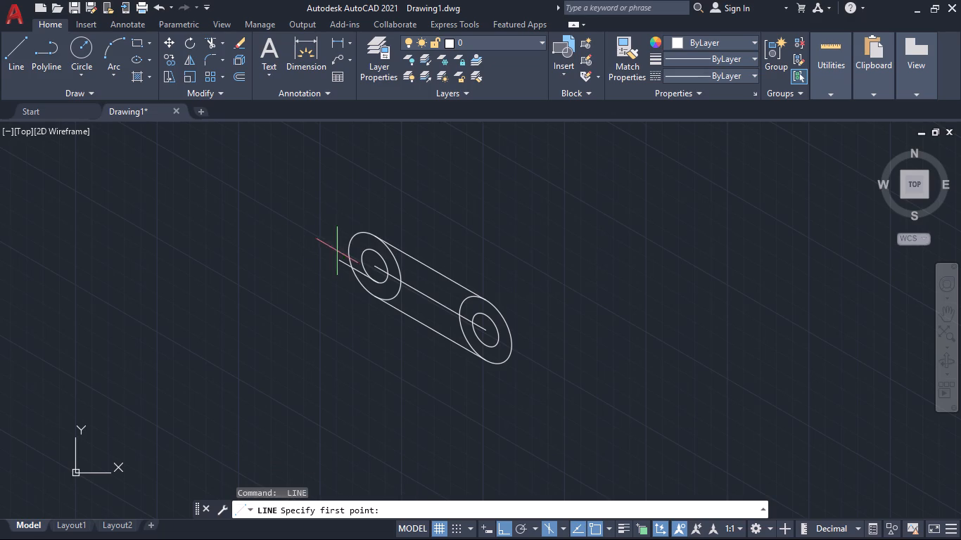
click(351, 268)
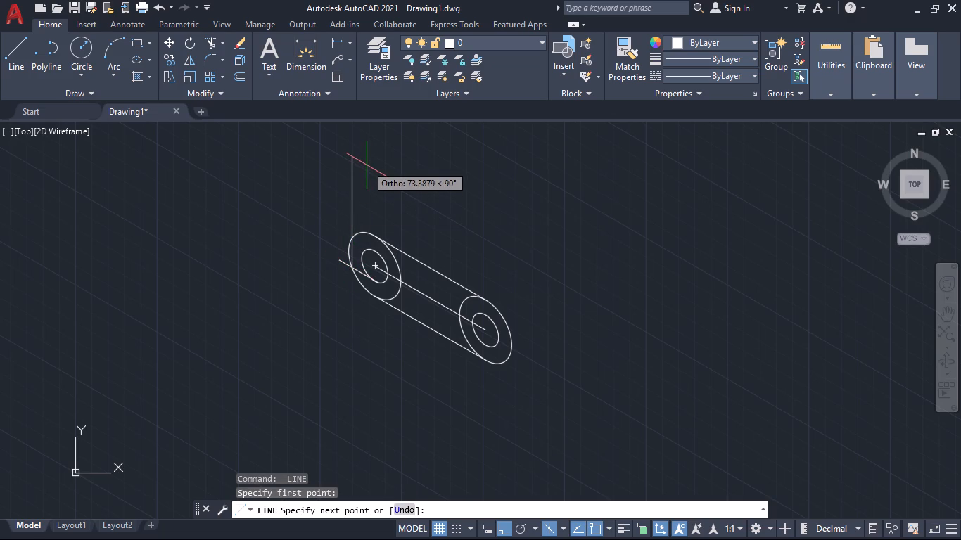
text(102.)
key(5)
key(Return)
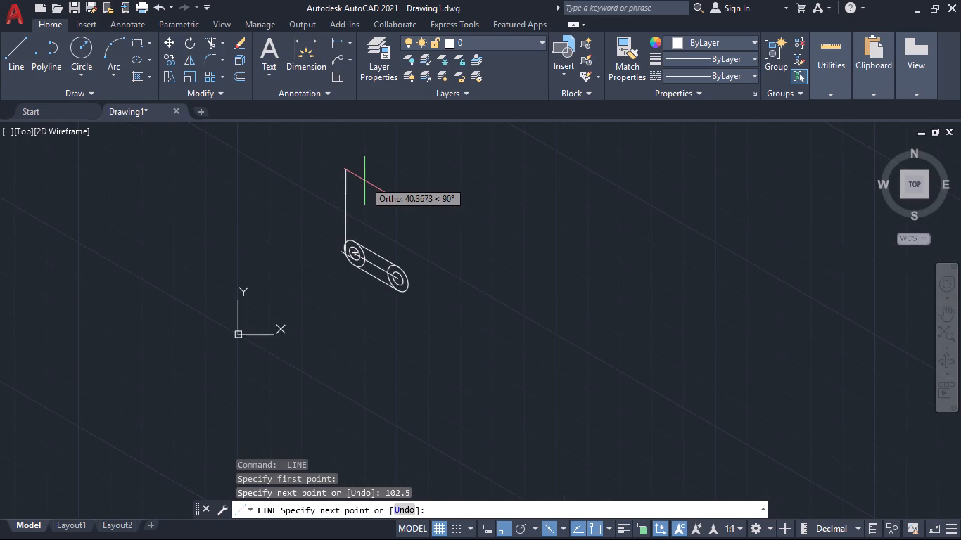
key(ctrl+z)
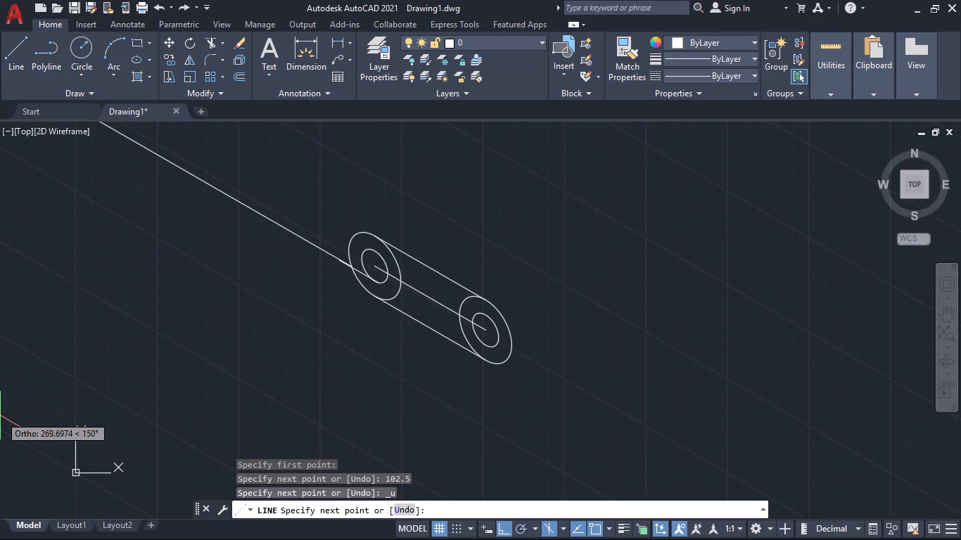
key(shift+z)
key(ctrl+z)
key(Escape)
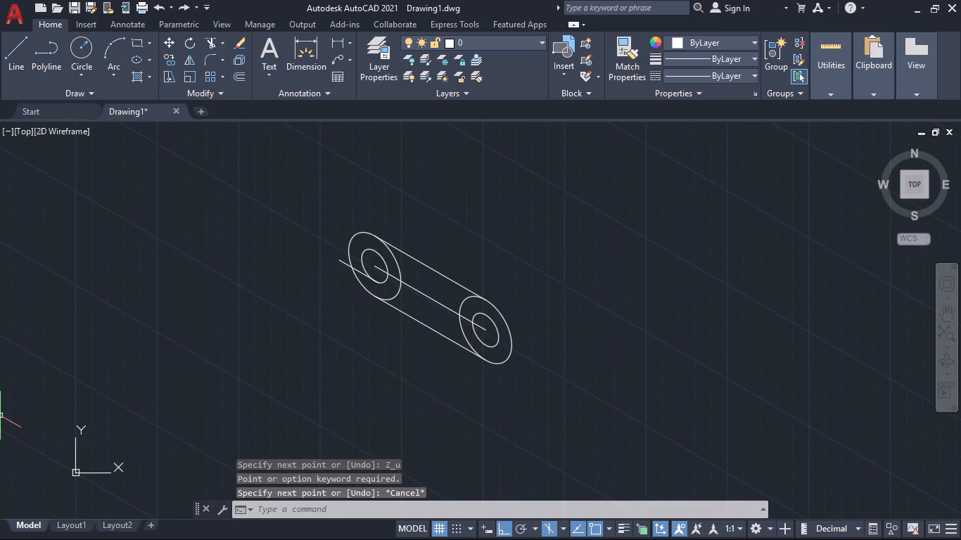
Draw a 102.5 vertical line upward from the upper endpoint of the link's lower tangent line.
click(13, 41)
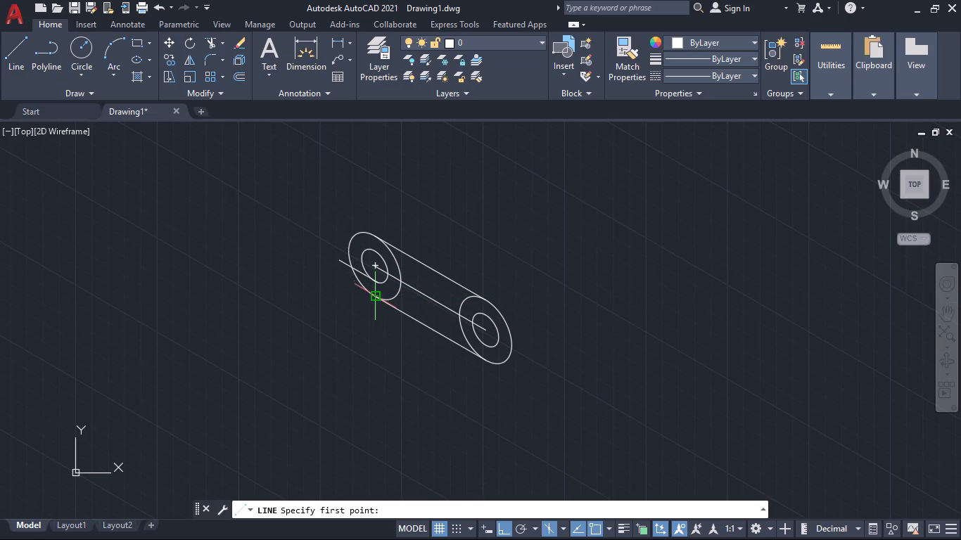
click(377, 295)
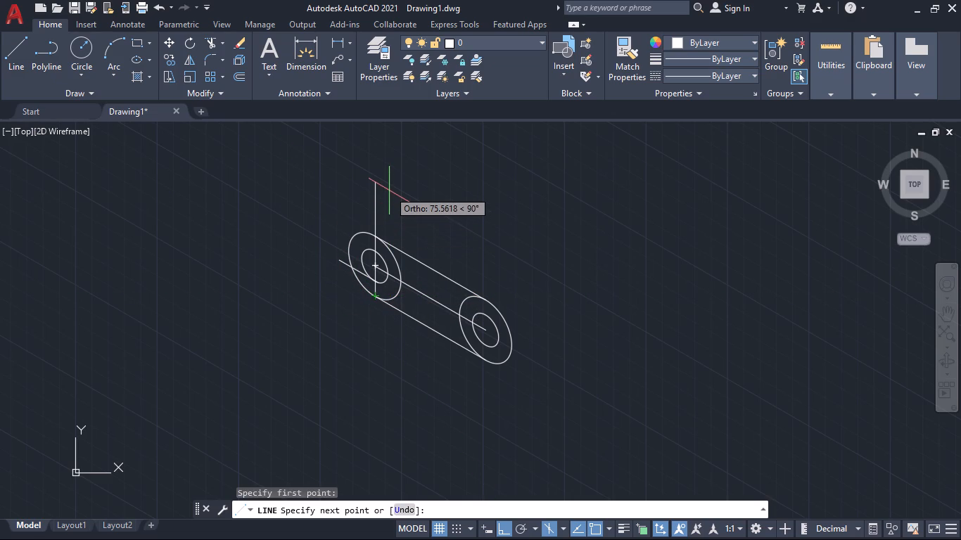
text(102.5)
key(Return)
key(space)
key(space)
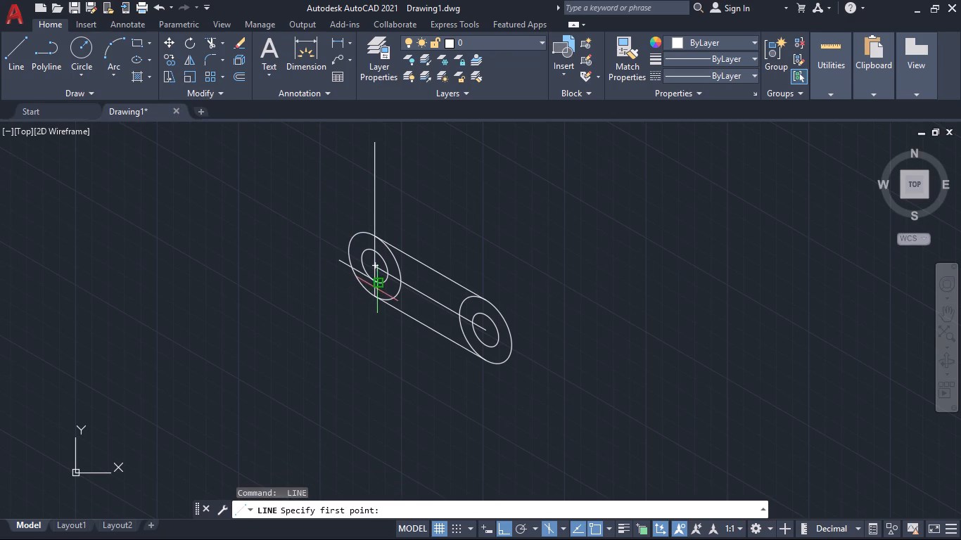
key(Escape)
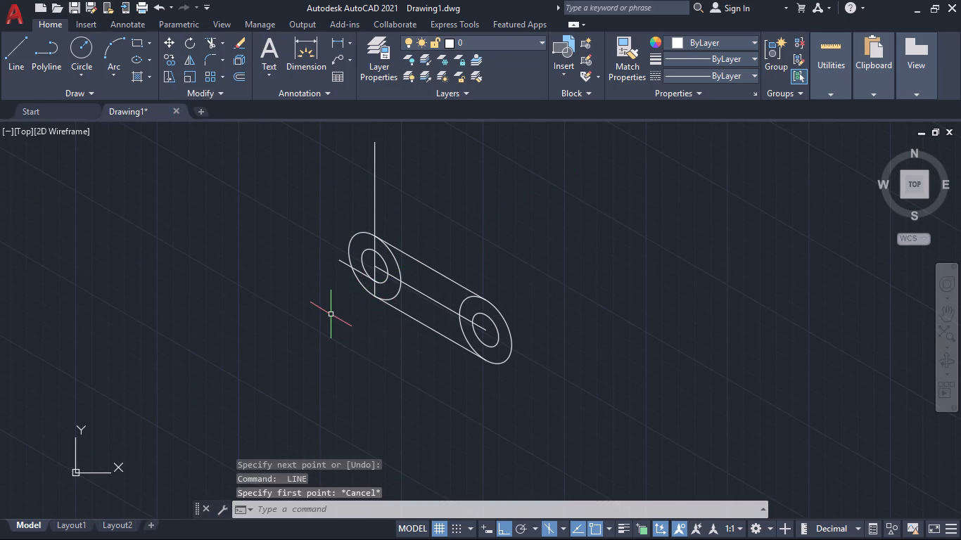
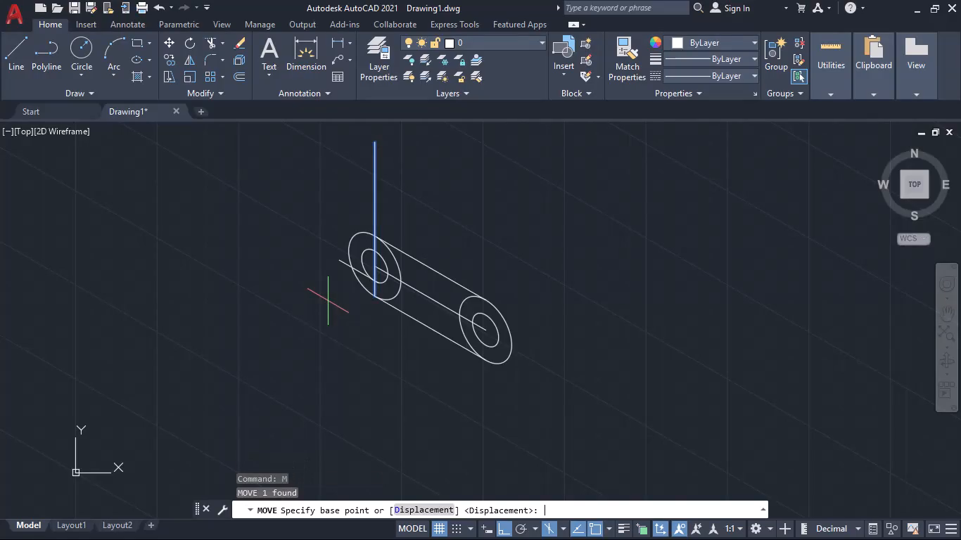
Move the 102.5 vertical line 20 from its lower endpoint along the 150° isometric direction.
click(374, 297)
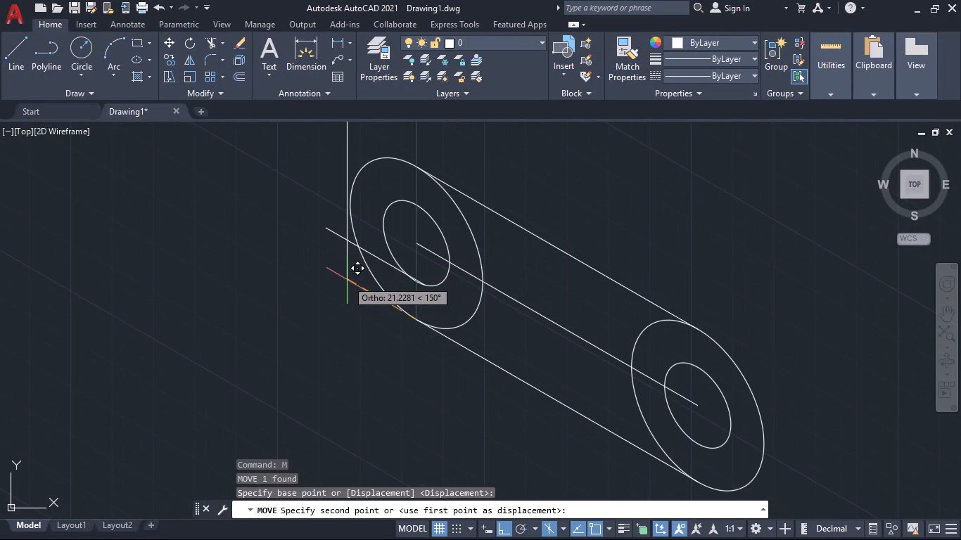
text(20)
key(Return)
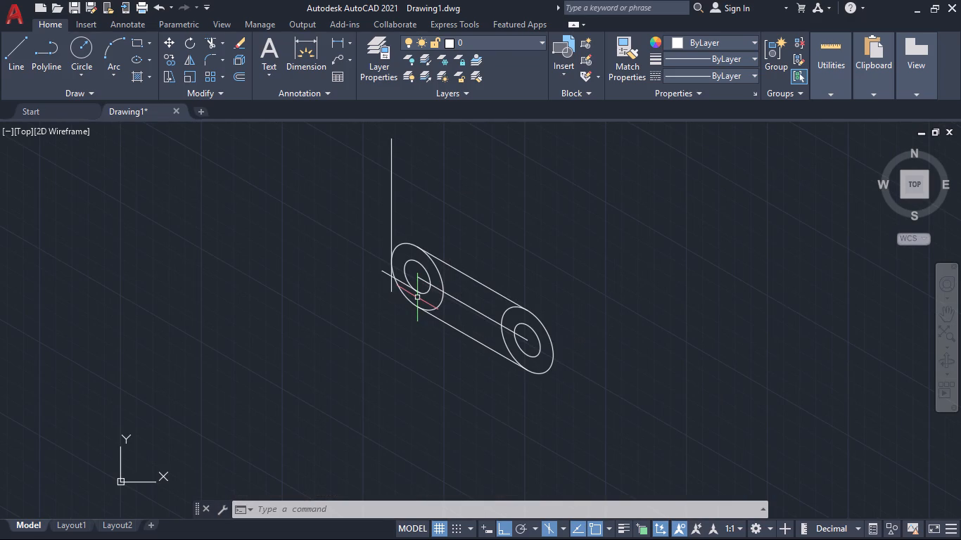
Trim the moved vertical line's lower overhang back to the upper outer isocircle.
text(tr)
key(Return)
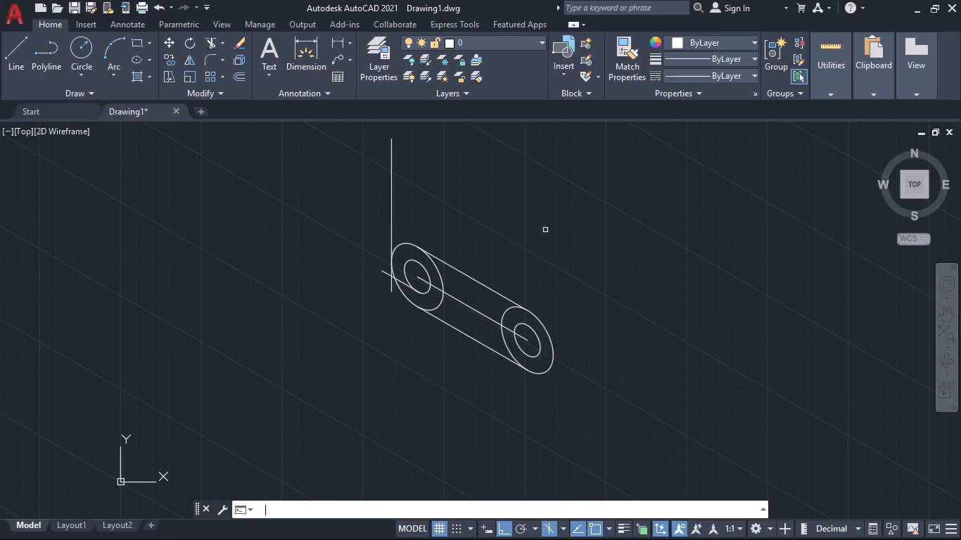
click(392, 282)
click(390, 276)
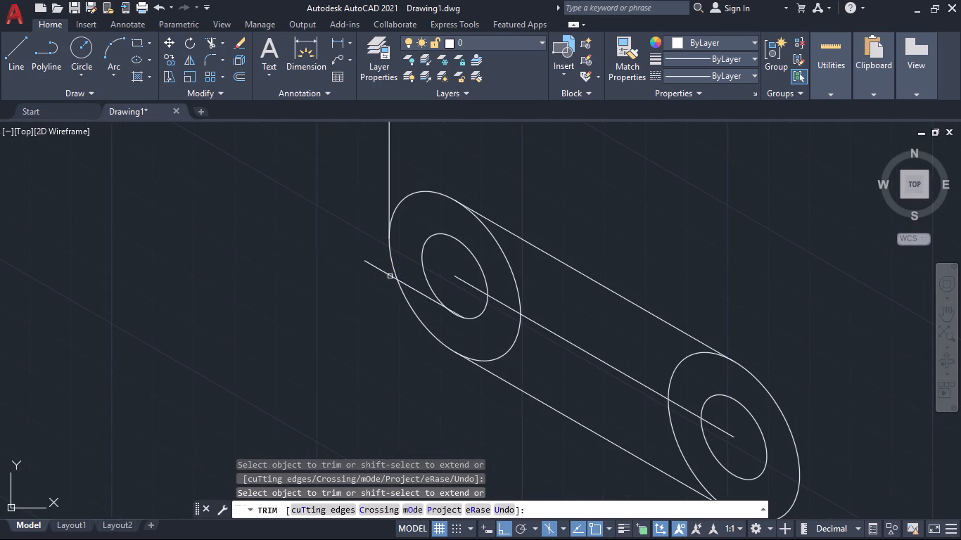
Trim away the short 10 and 20 construction lines around the upper pair of isocircles.
click(385, 271)
click(416, 287)
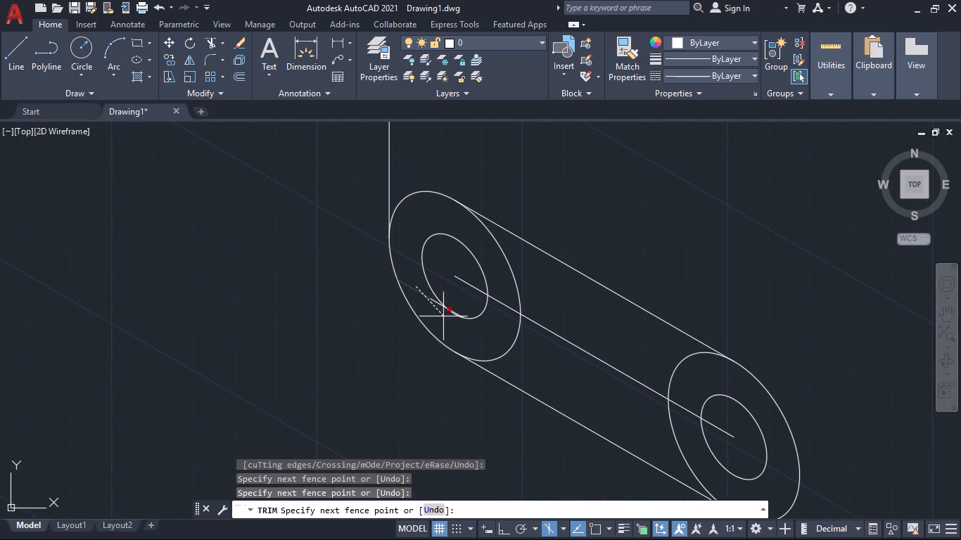
click(443, 316)
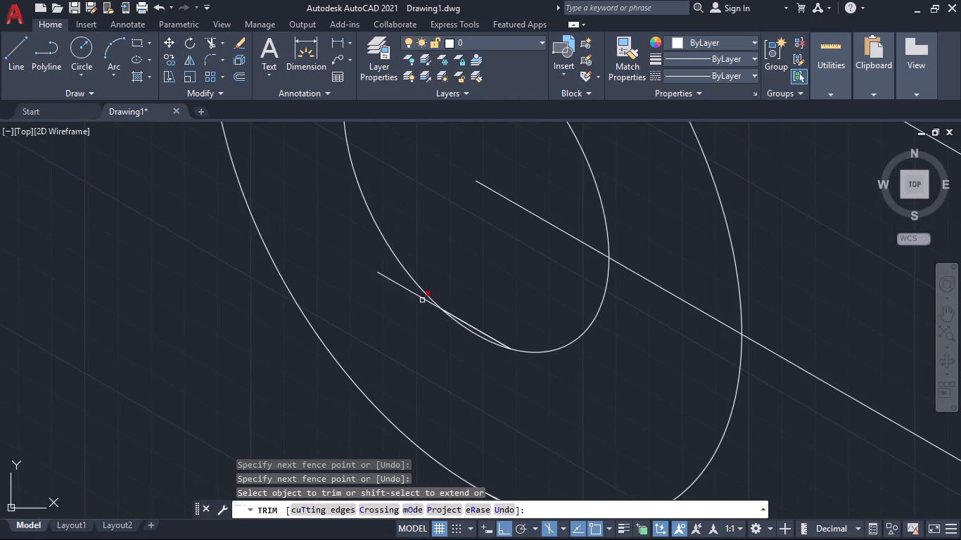
click(422, 299)
click(462, 319)
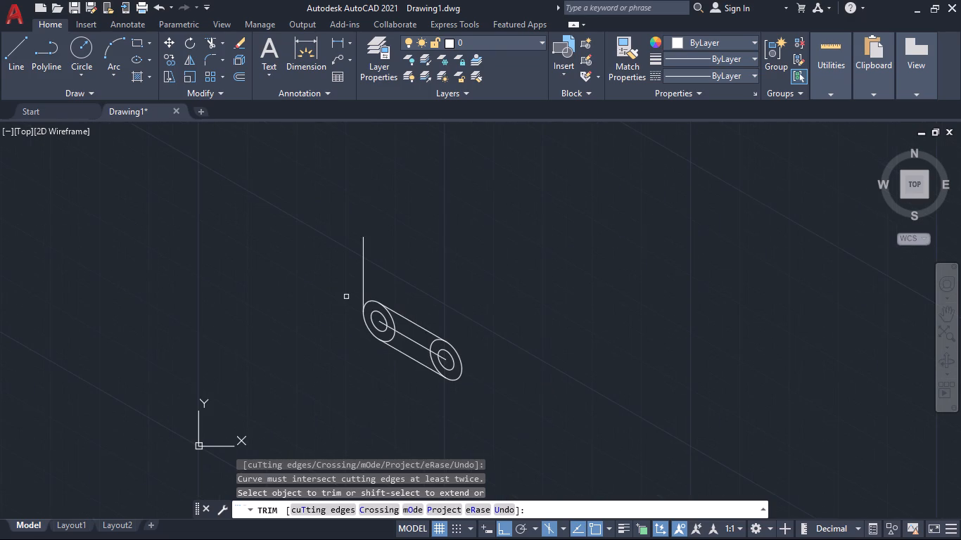
key(Escape)
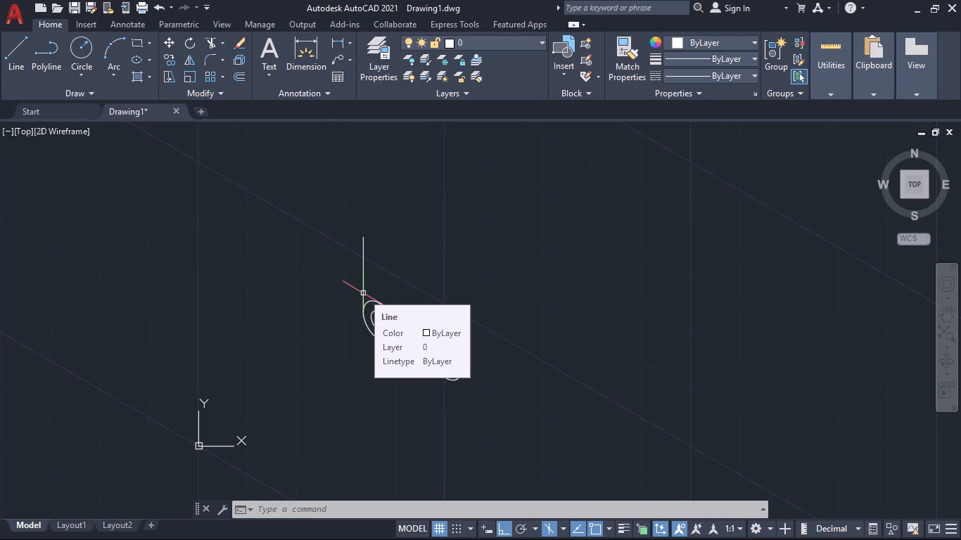
Draw a 102.5 vertical line upward from the lower endpoint of the link's lower tangent line.
click(16, 48)
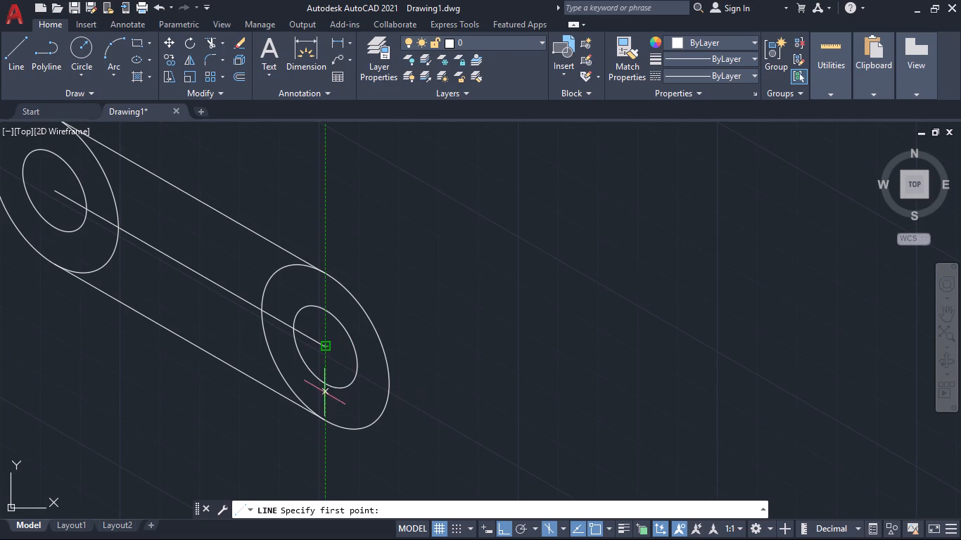
click(324, 418)
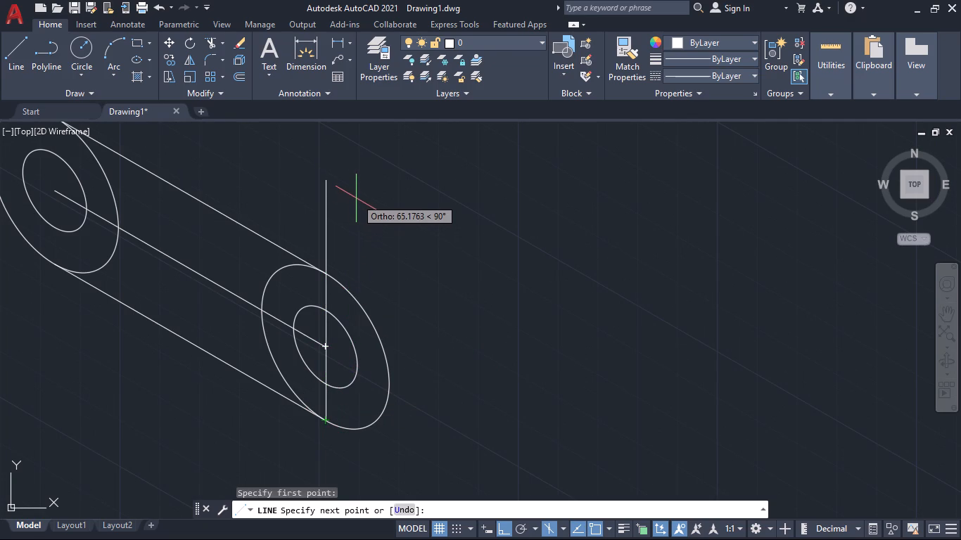
text(102.5)
key(Return)
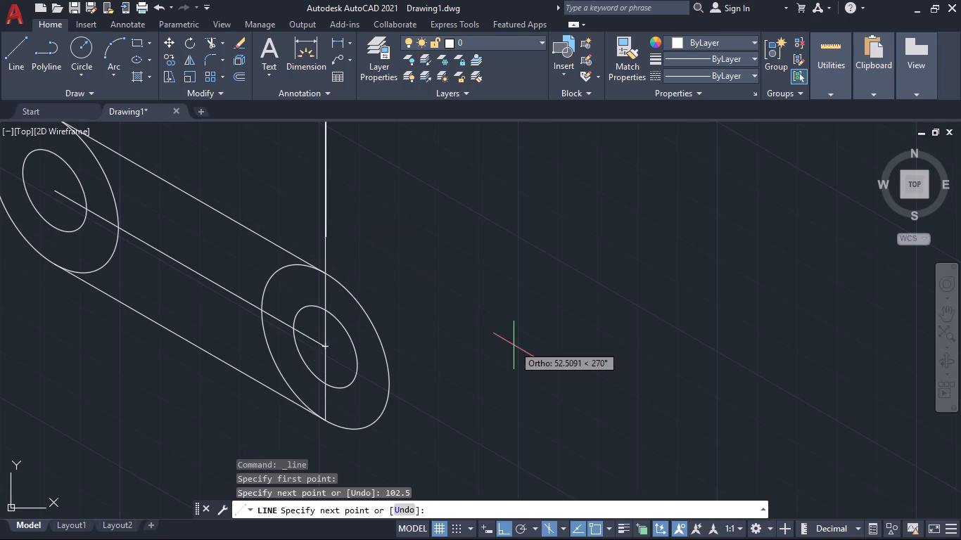
key(space)
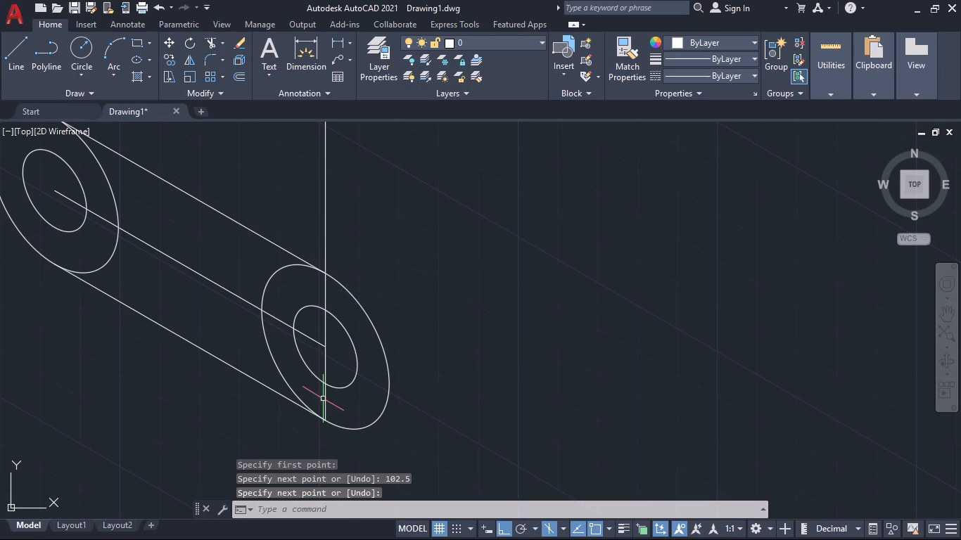
Move the new 102.5 vertical line 20 along the 330° isometric direction, to the lower outer isocircle's outer edge.
double_click(323, 399)
click(332, 401)
click(328, 401)
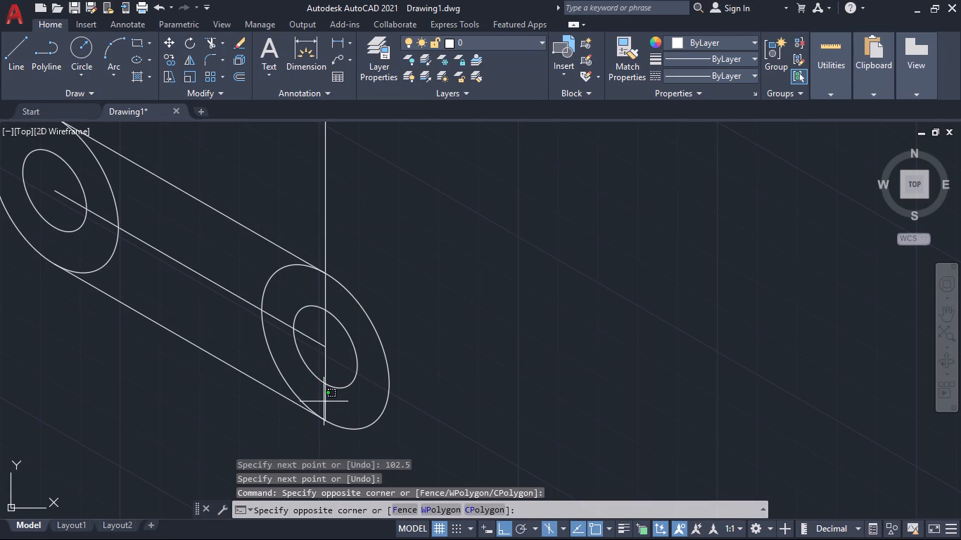
click(320, 401)
key(m)
key(Return)
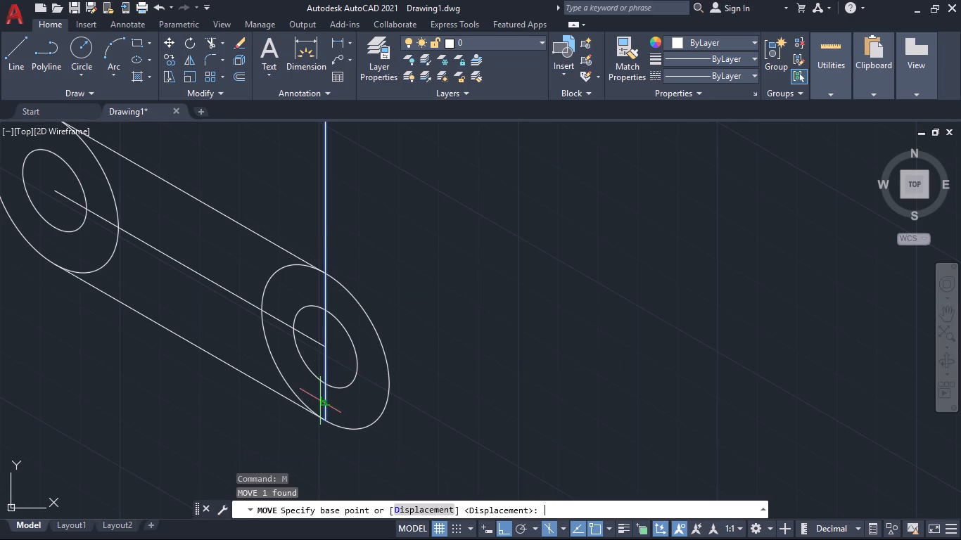
click(326, 418)
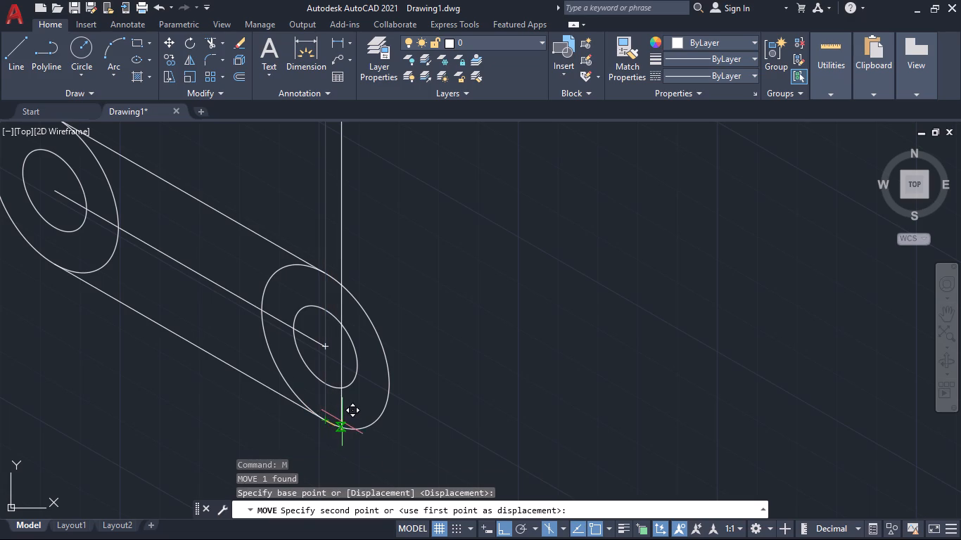
text(20)
key(Return)
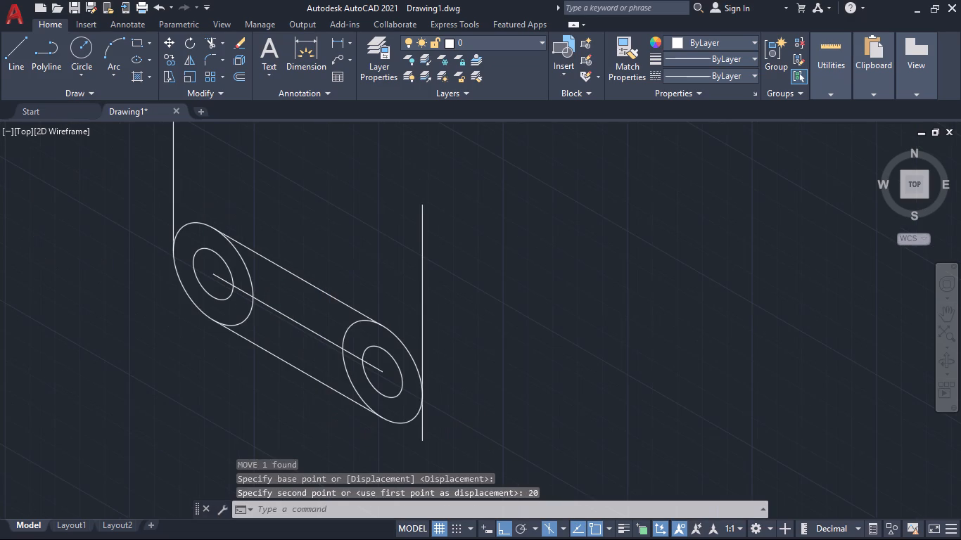
Trim the second vertical line's overhang below the lower outer isocircle.
key(Escape)
text(tr)
key(Return)
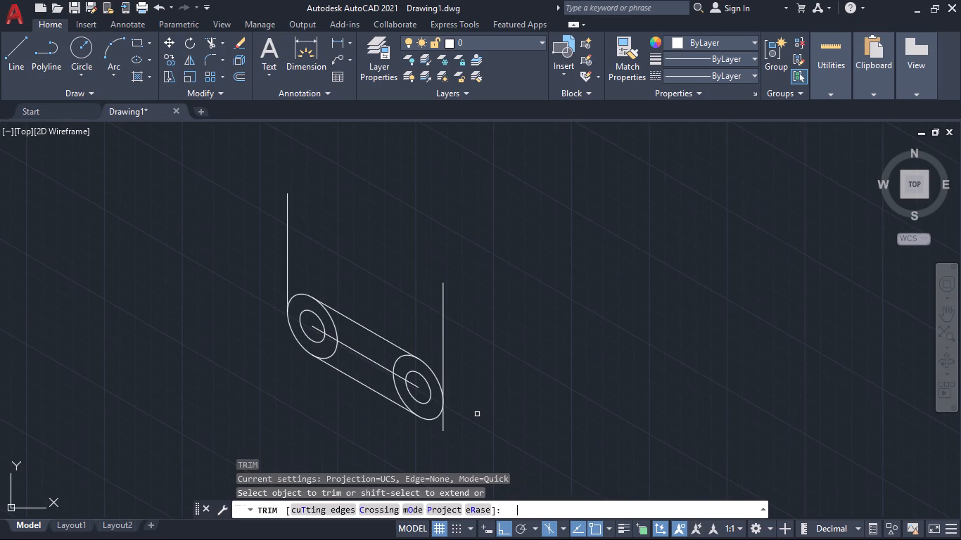
click(445, 425)
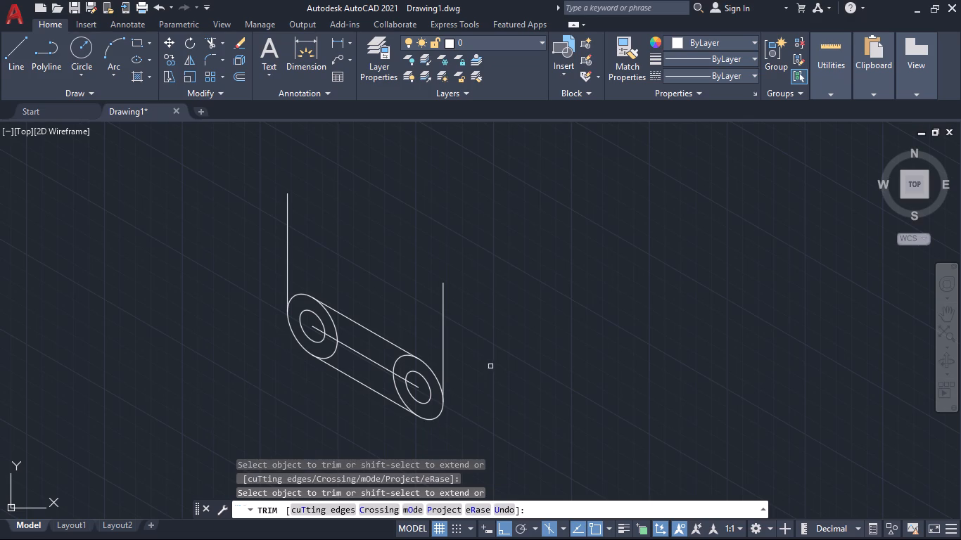
Trim away the upper tangent line and all pieces of the centre line between and inside the isocircles.
click(390, 341)
click(364, 356)
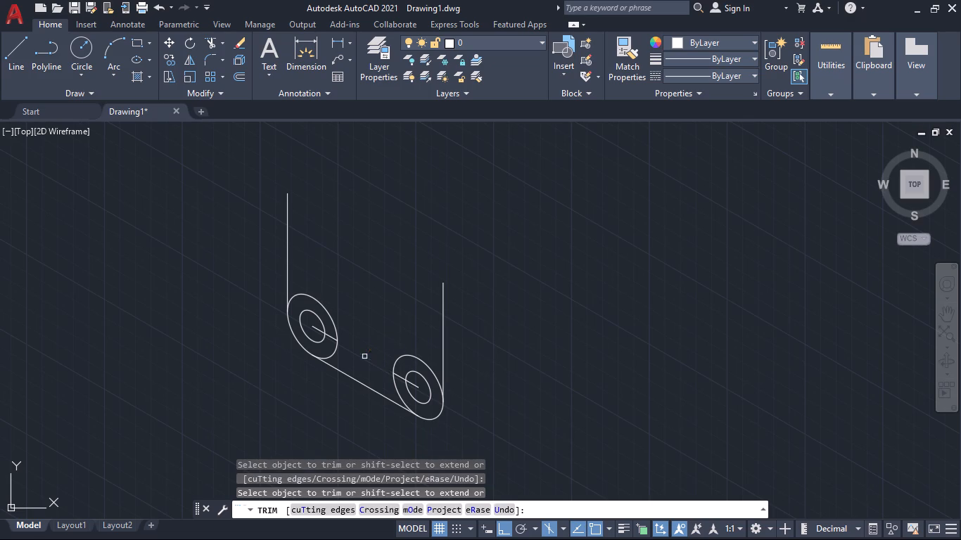
click(400, 376)
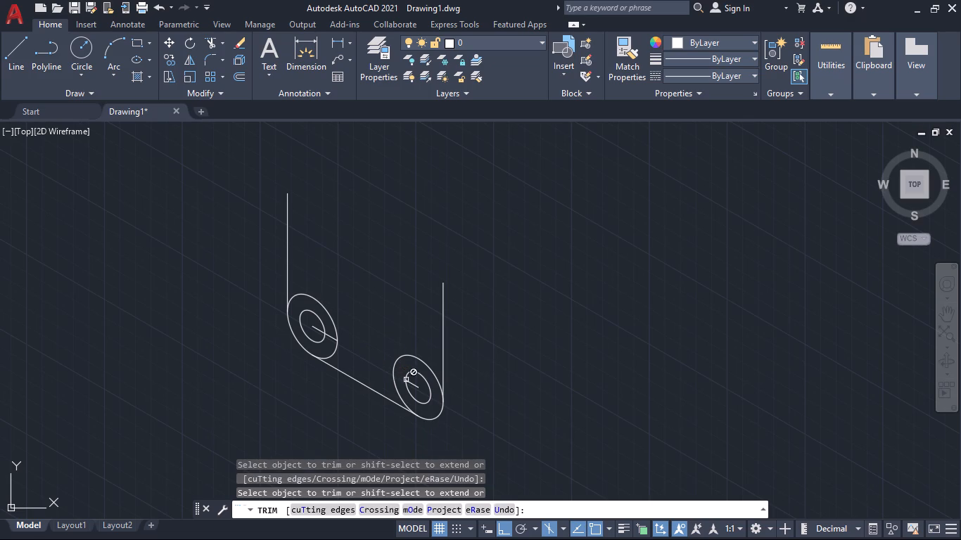
click(412, 384)
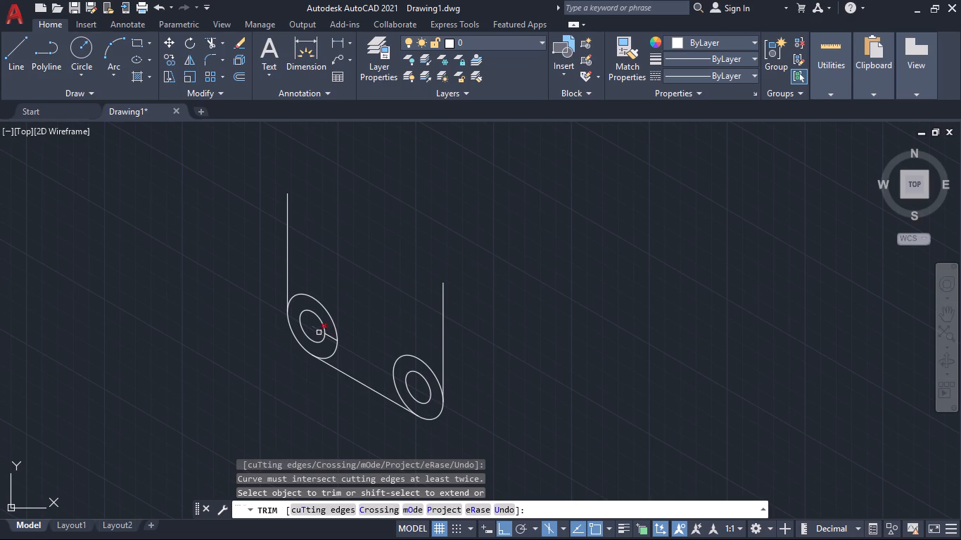
click(317, 333)
click(317, 329)
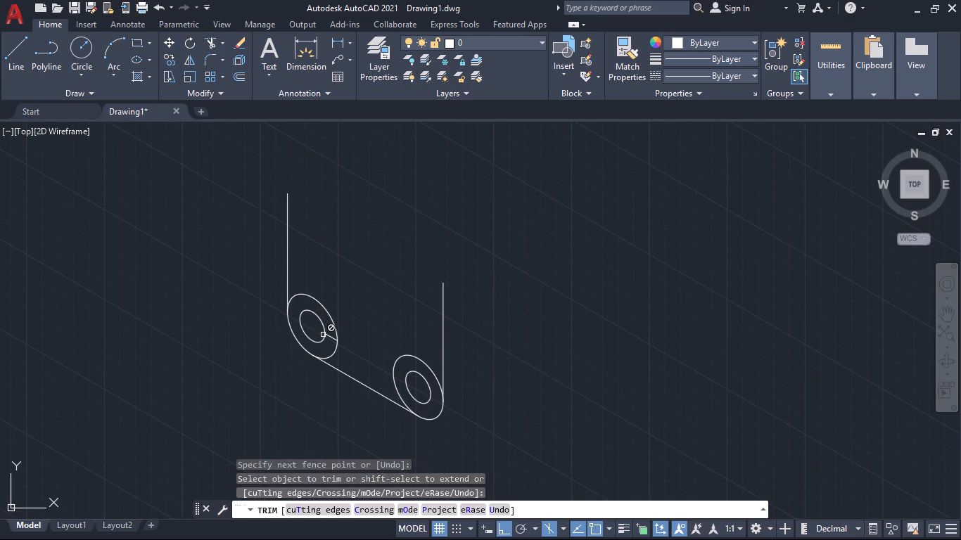
click(331, 337)
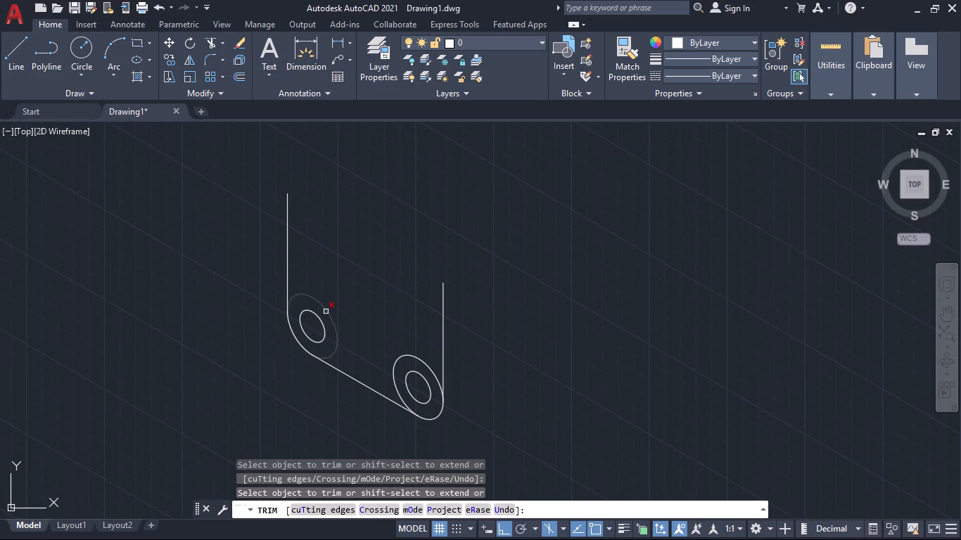
Trim the inner arcs of both outer isocircles, leaving only the plate's rounded lower corners.
click(326, 310)
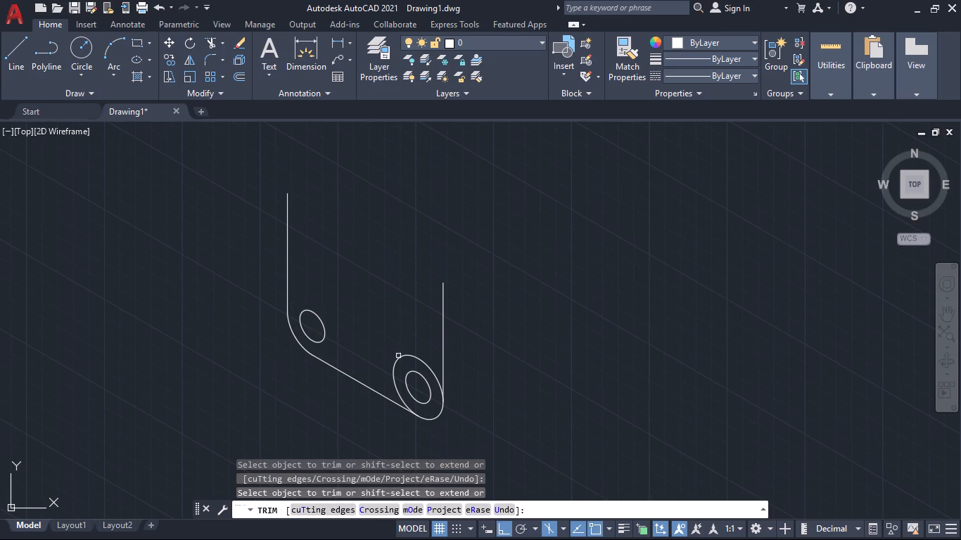
click(400, 359)
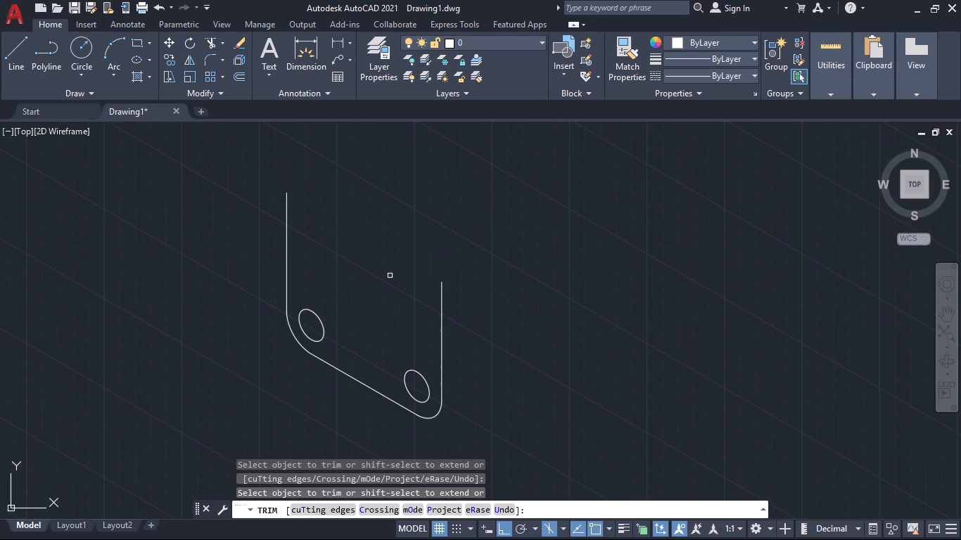
Draw the plate's top edge as a line joining the upper endpoints of the two vertical lines.
click(16, 43)
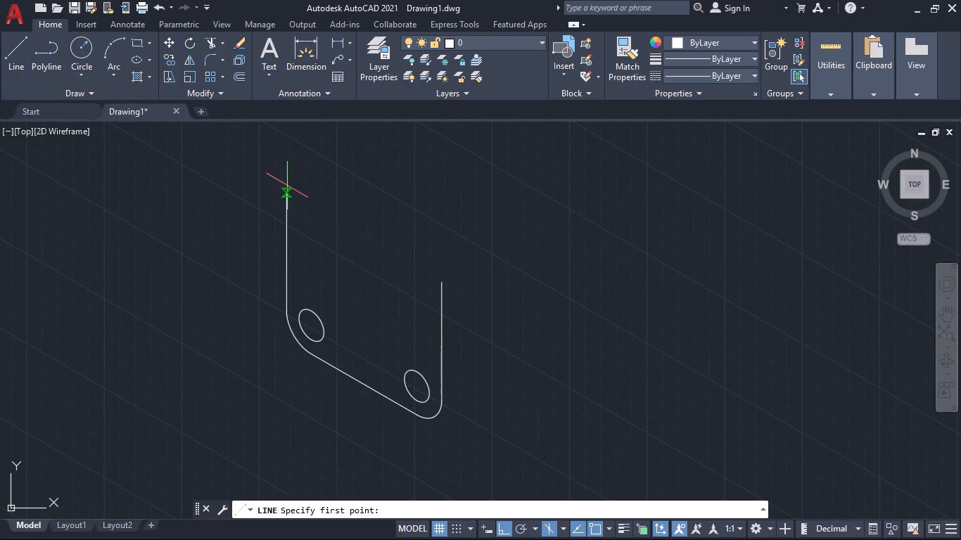
click(287, 193)
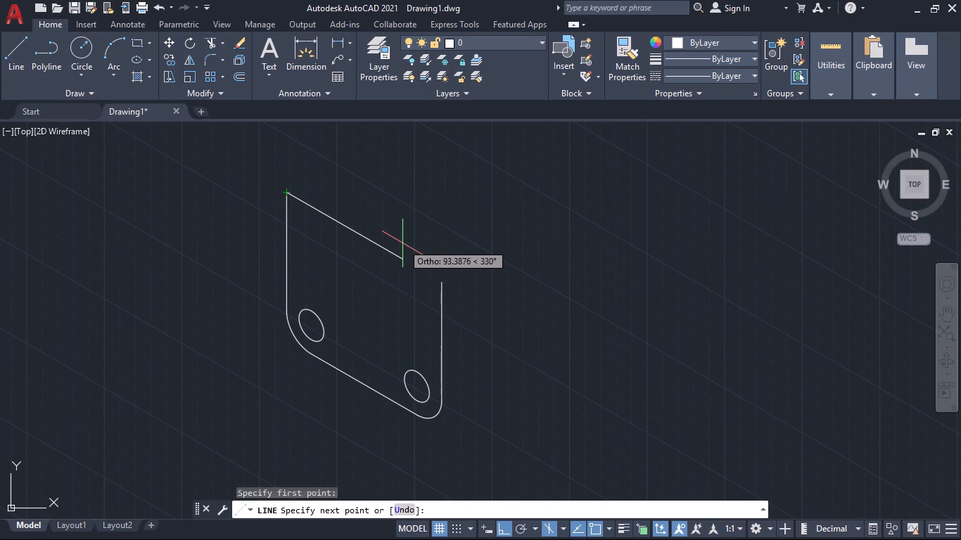
click(442, 283)
key(space)
Draw a notch outline from the top edge's midpoint: 7 along 150°, 10 down, 14 along 330°, and 10 up.
key(space)
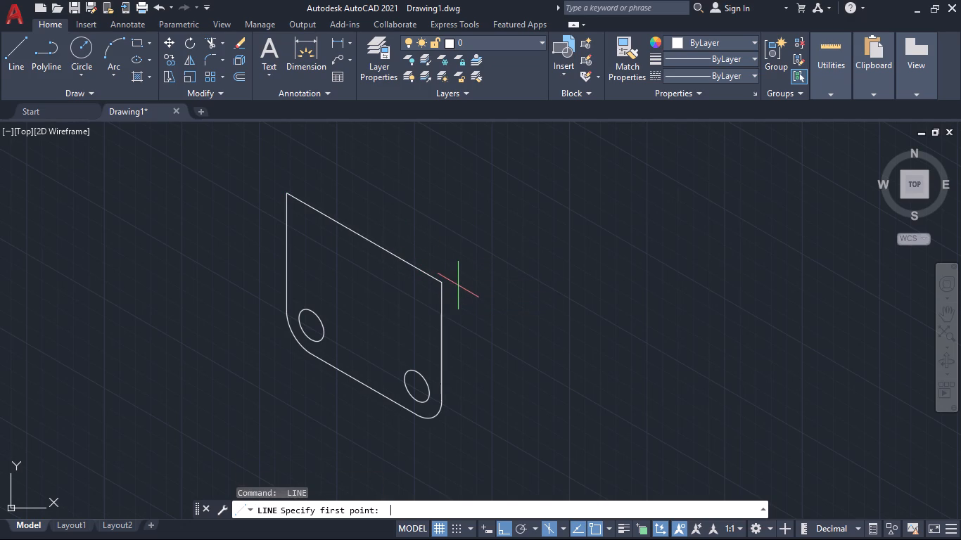
click(362, 235)
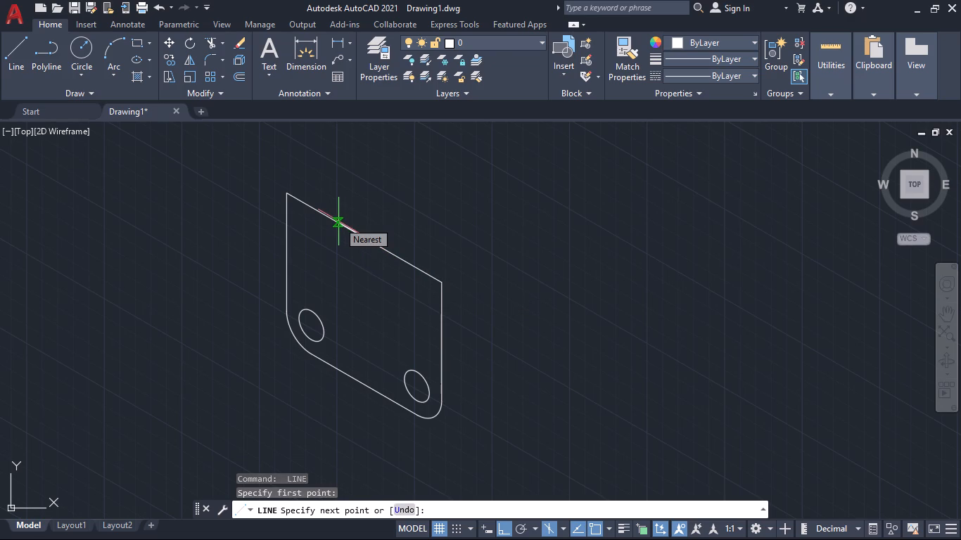
key(7)
key(Return)
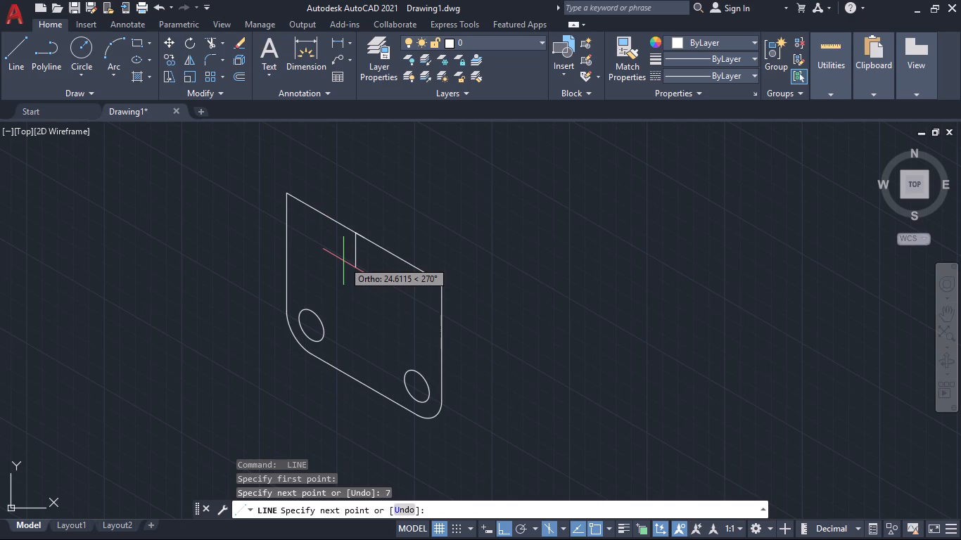
text(10)
key(Return)
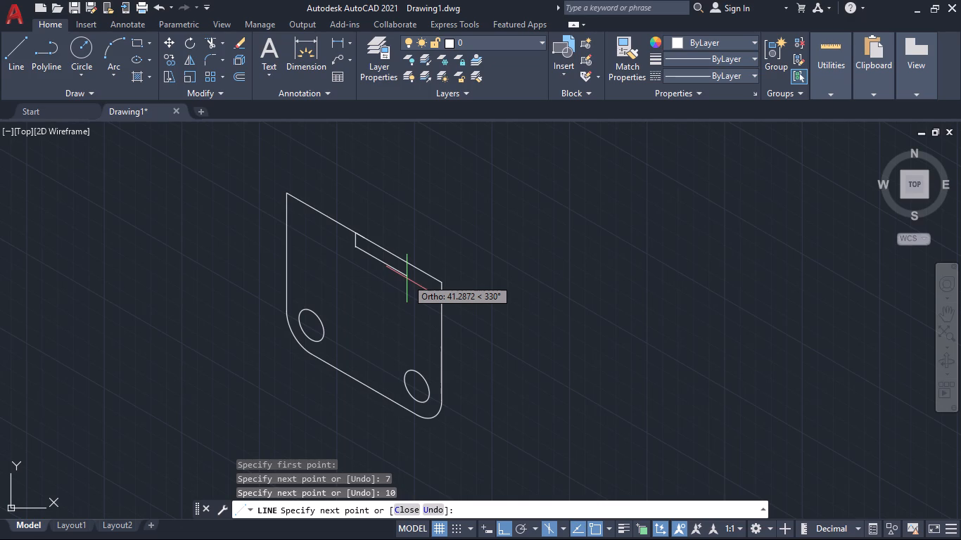
text(14)
key(Return)
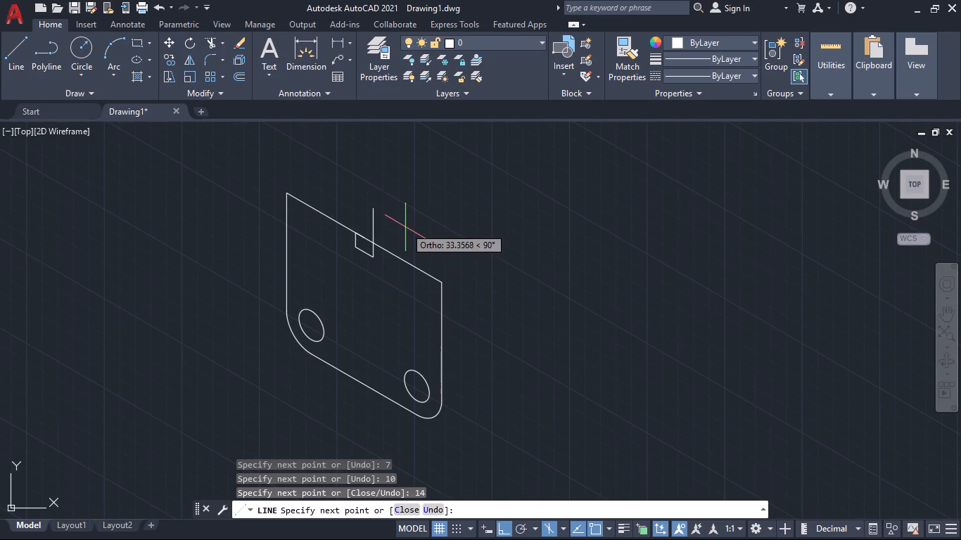
text(10)
key(Return)
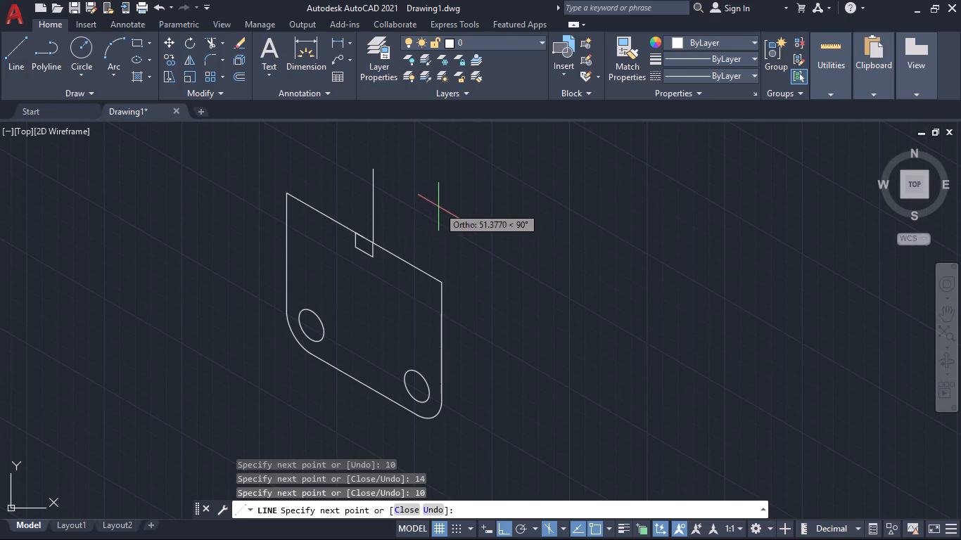
key(space)
key(space)
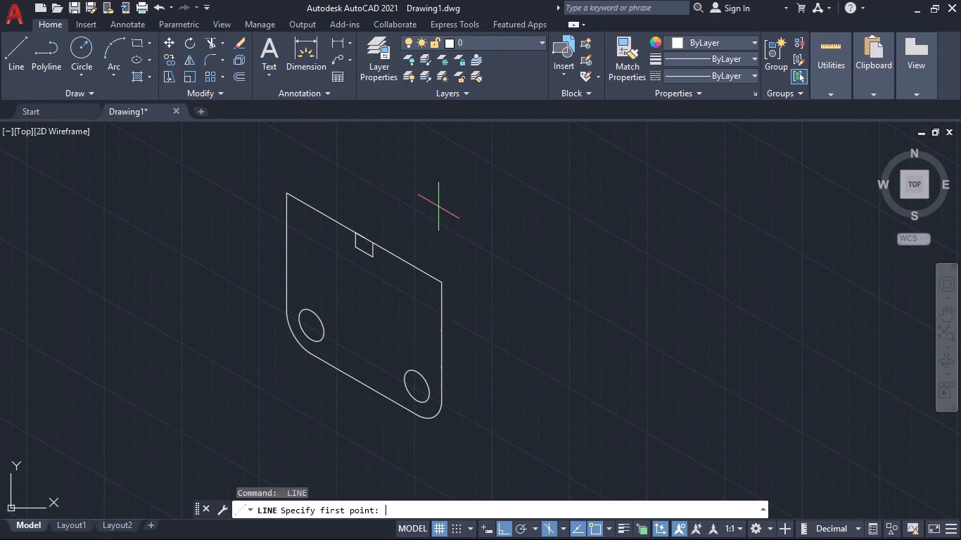
key(Escape)
Trim the plate's top edge between the notch's two vertical sides so that the notch is open.
text(tr)
key(Return)
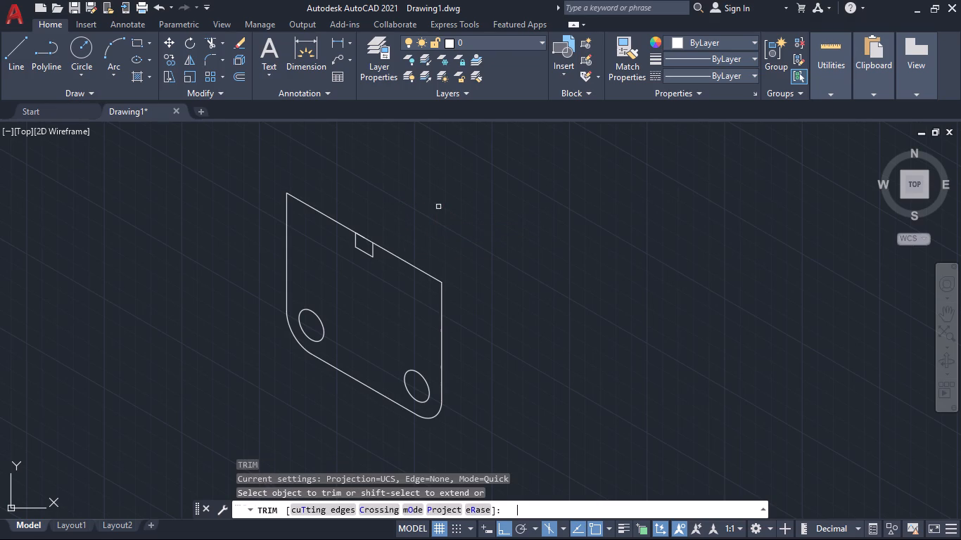
click(362, 237)
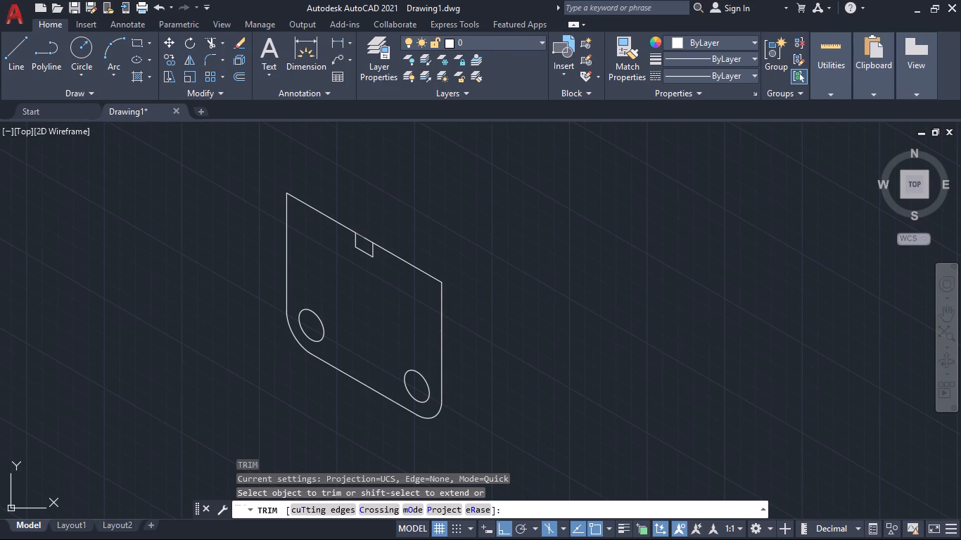
click(362, 231)
click(363, 246)
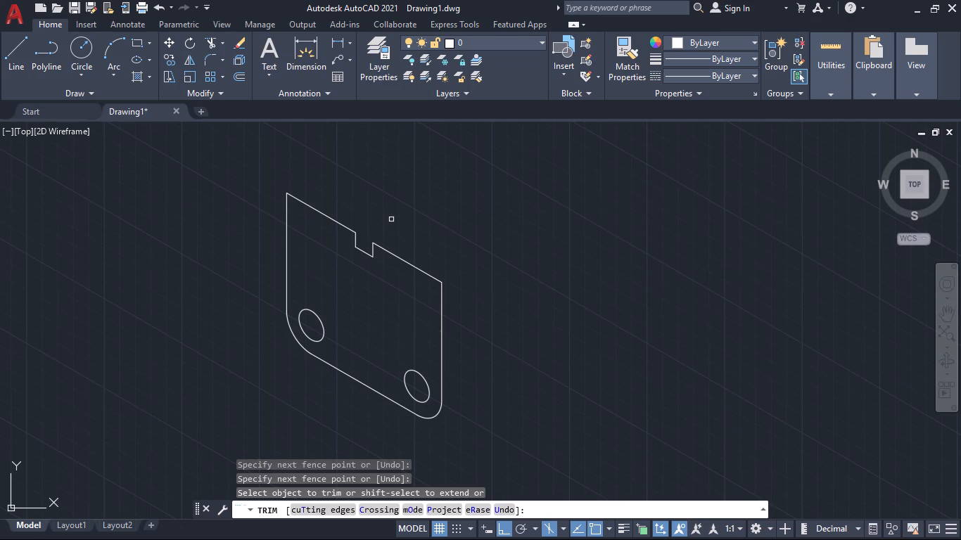
key(Escape)
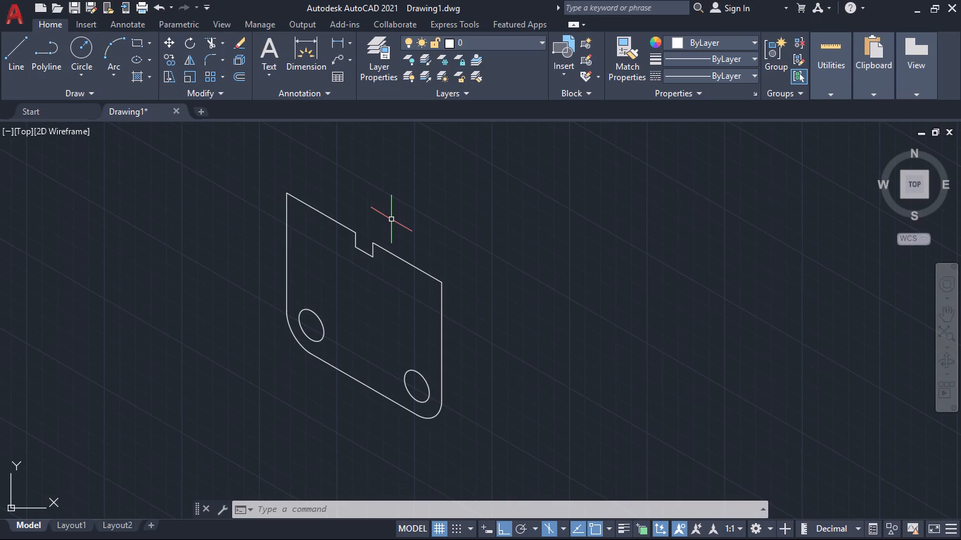
Draw a vertical line 110 long straight down from the midpoint of the notch's bottom edge.
click(12, 42)
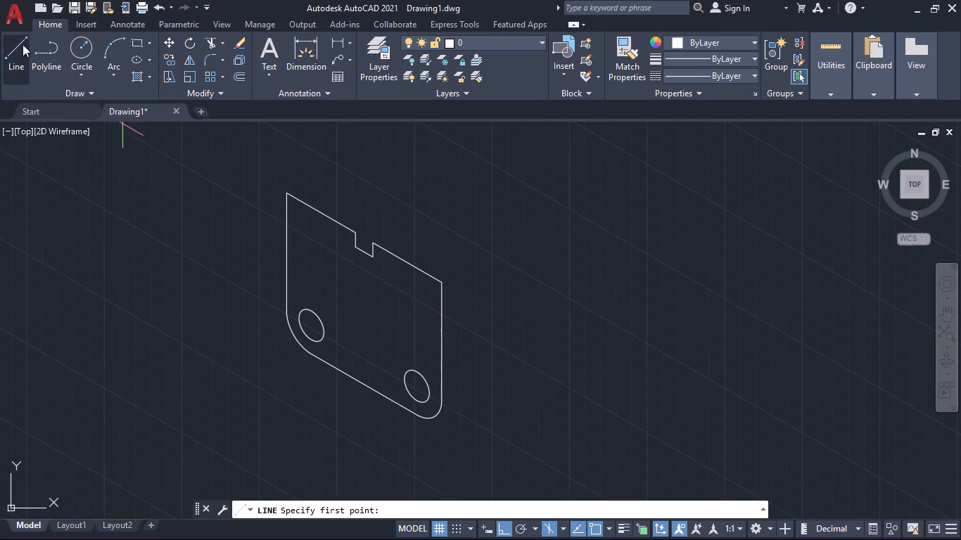
click(363, 252)
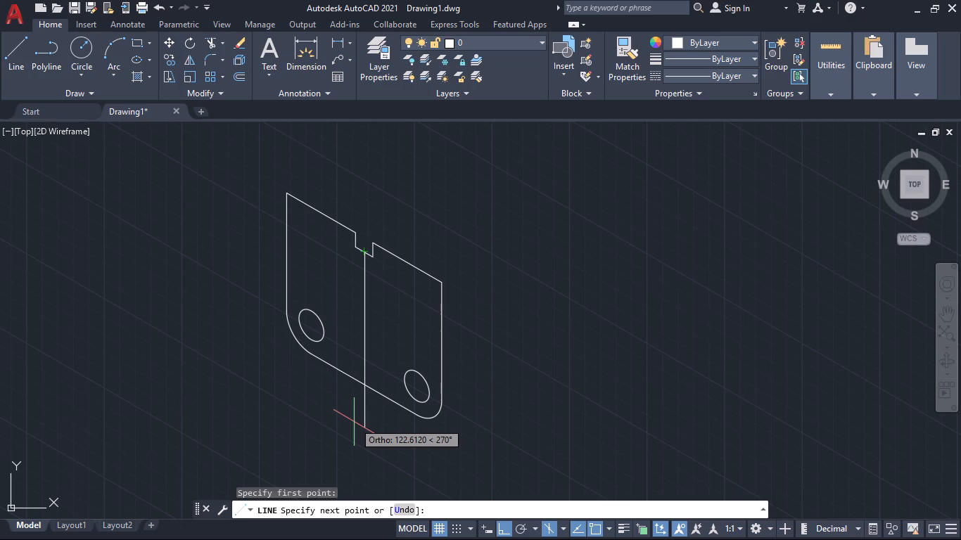
text(110)
key(Return)
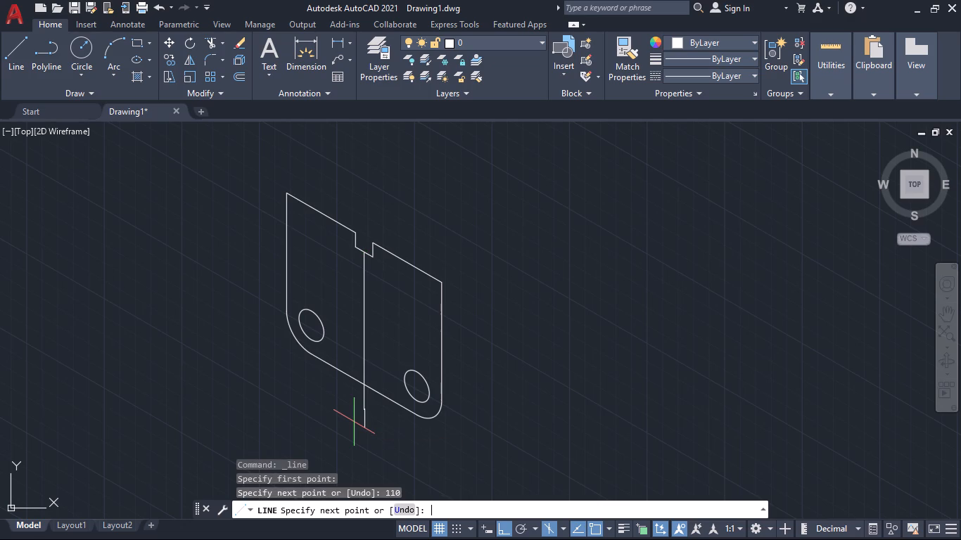
key(space)
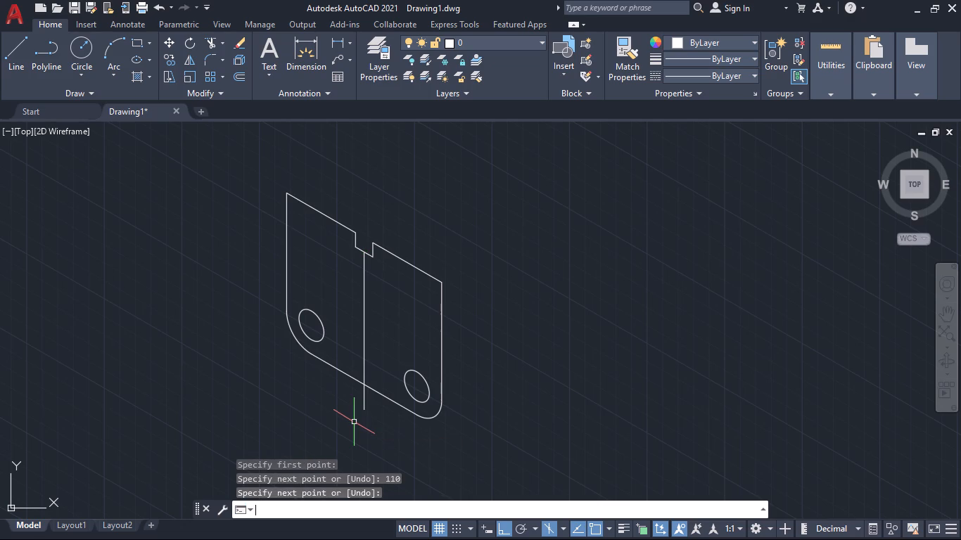
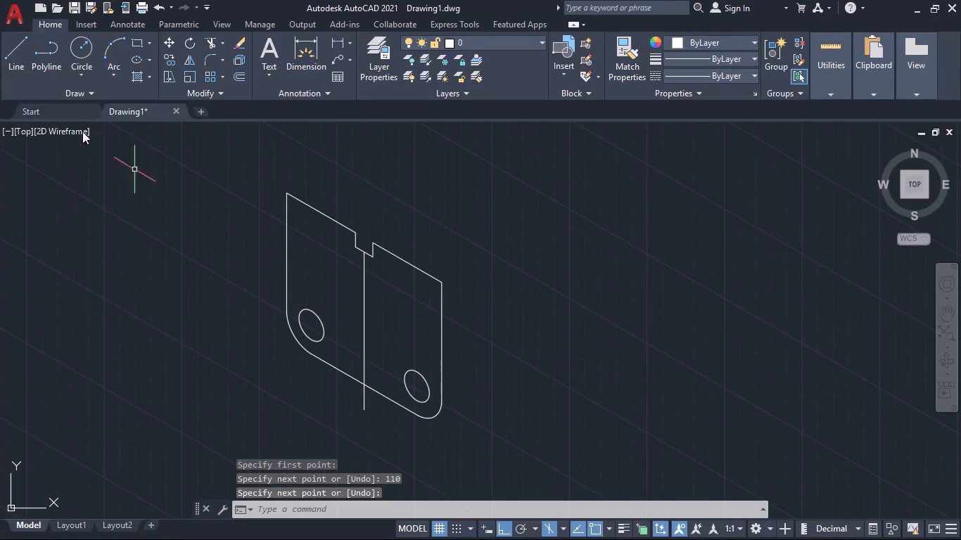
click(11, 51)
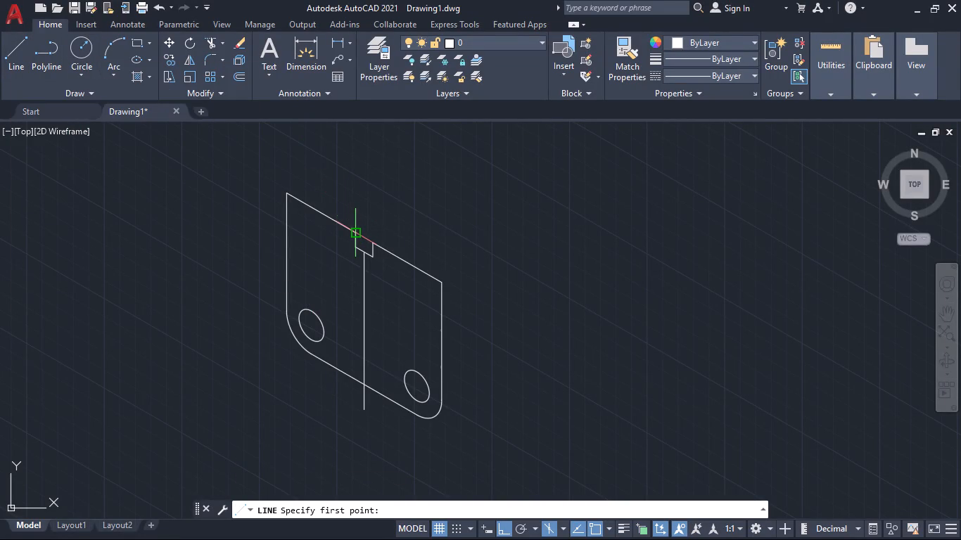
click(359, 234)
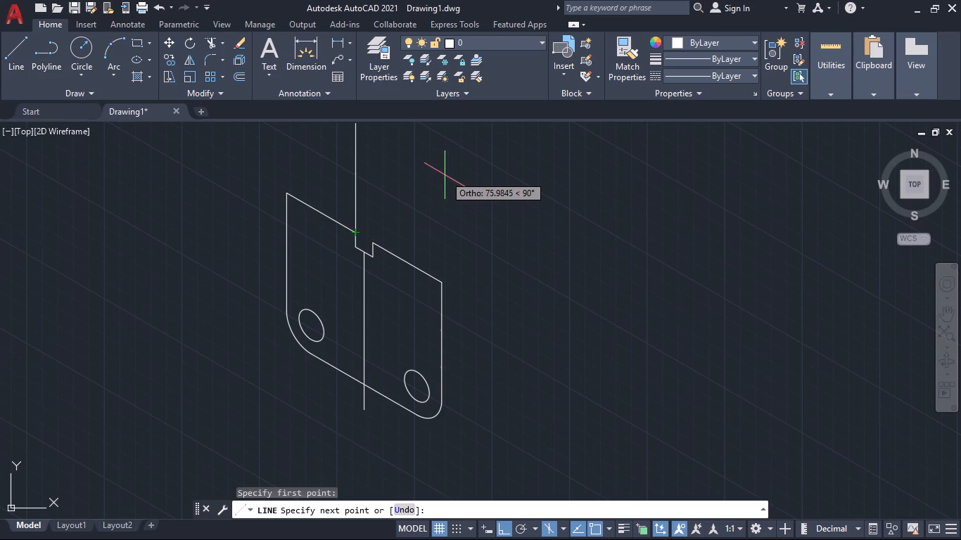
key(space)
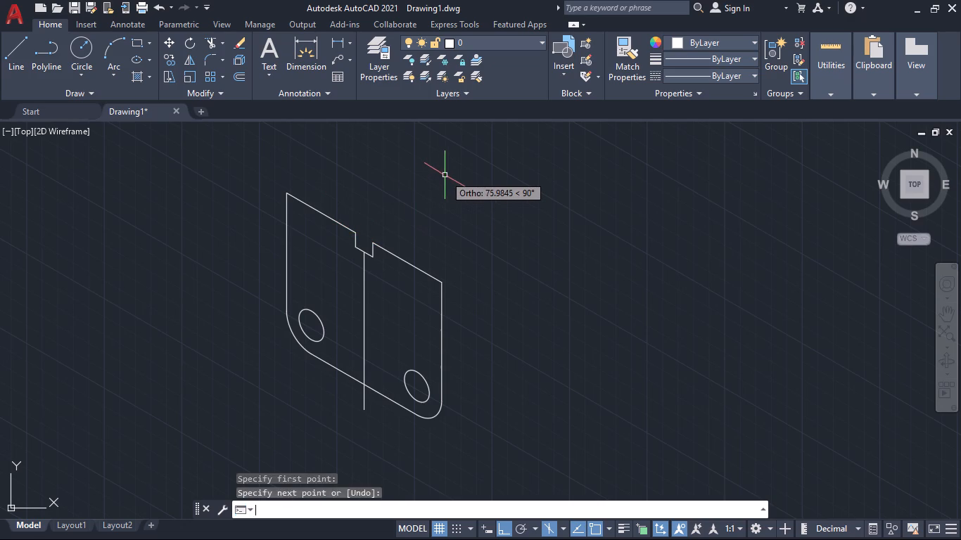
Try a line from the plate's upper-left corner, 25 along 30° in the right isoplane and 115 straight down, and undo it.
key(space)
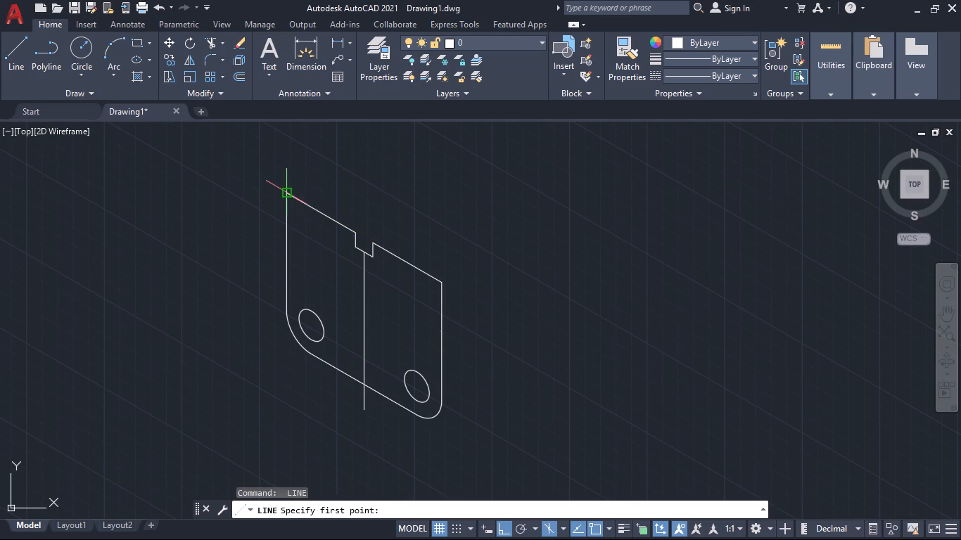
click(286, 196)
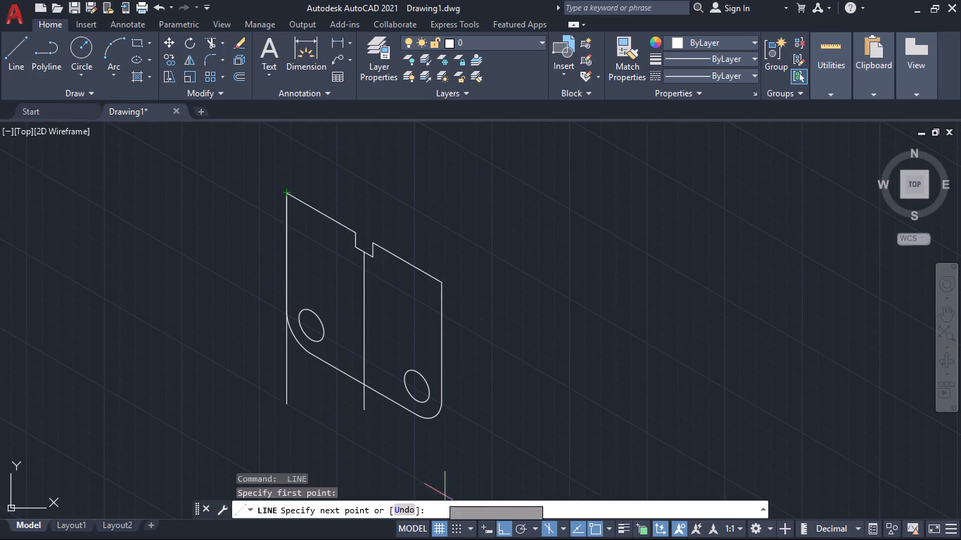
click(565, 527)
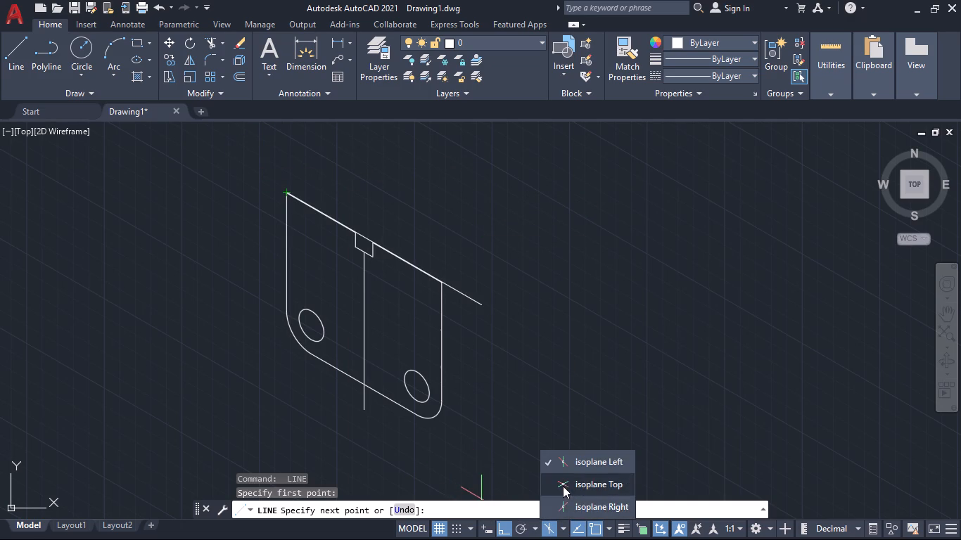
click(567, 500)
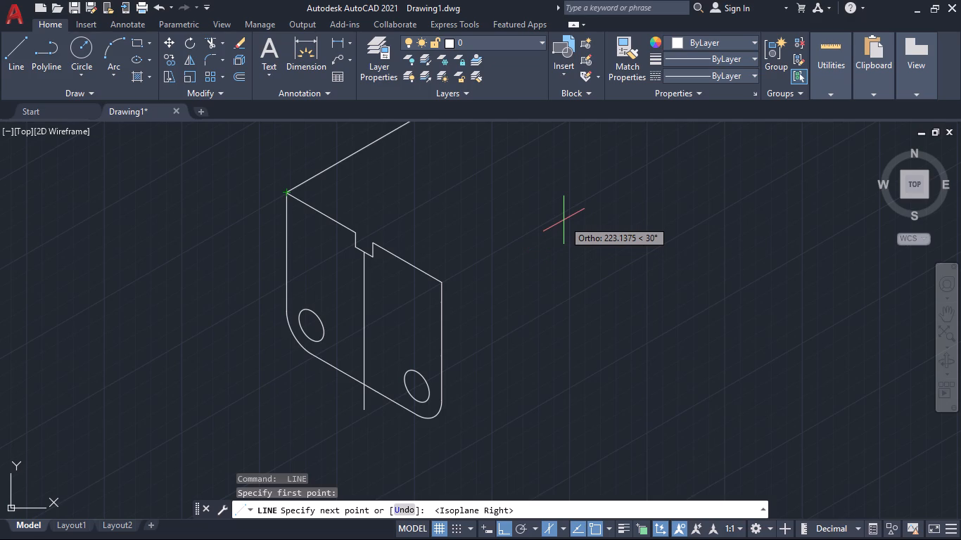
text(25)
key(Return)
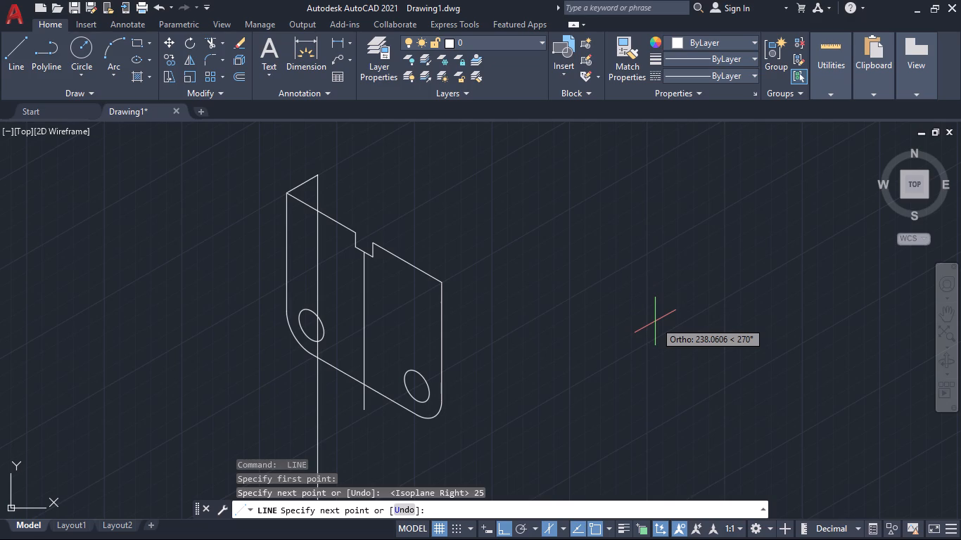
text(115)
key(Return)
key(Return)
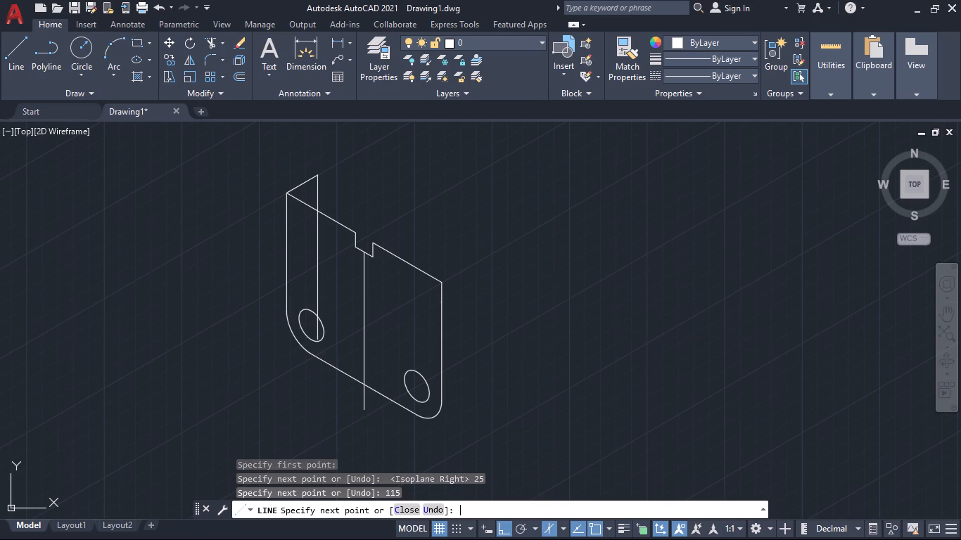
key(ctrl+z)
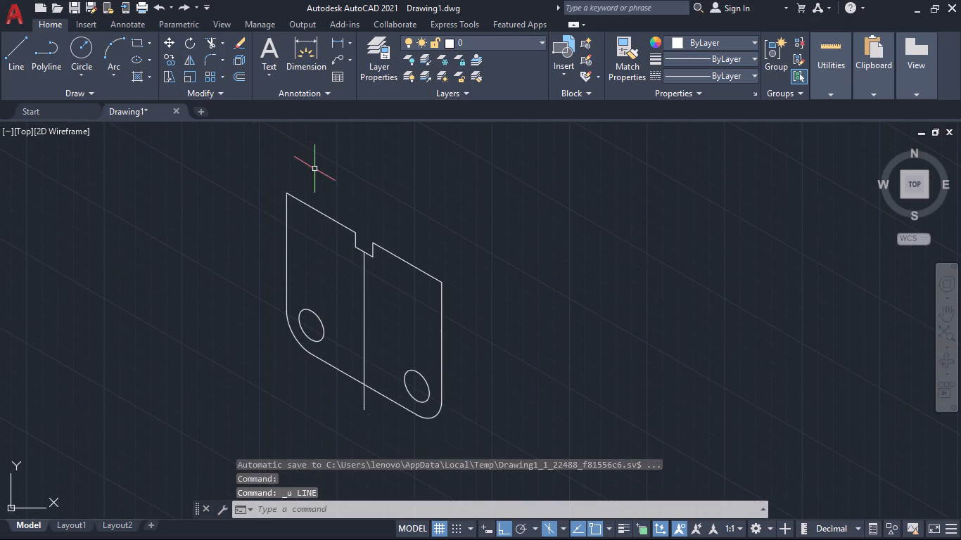
Draw the plate's top face outline from its upper-left corner: 25 along 30°, 125 along 330°, and back to the upper-right corner.
click(14, 55)
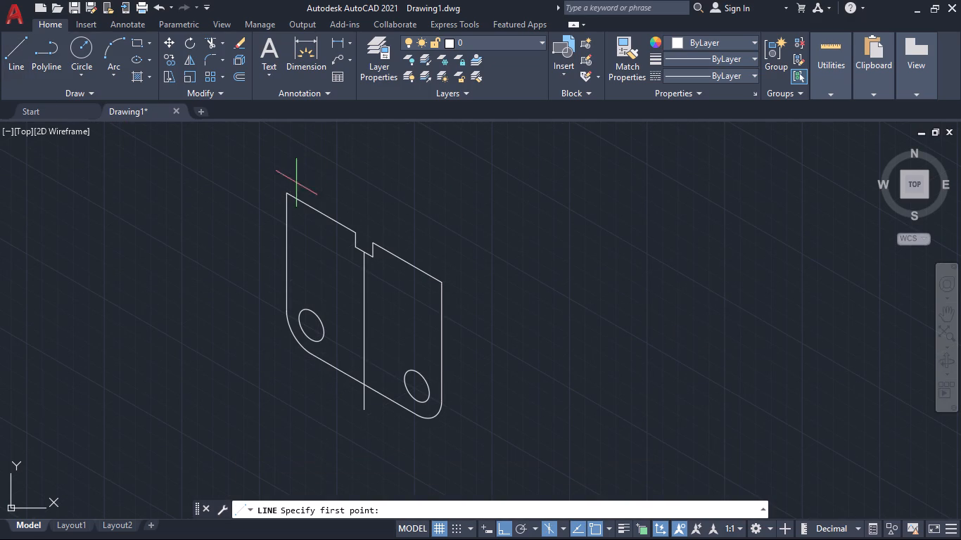
click(284, 191)
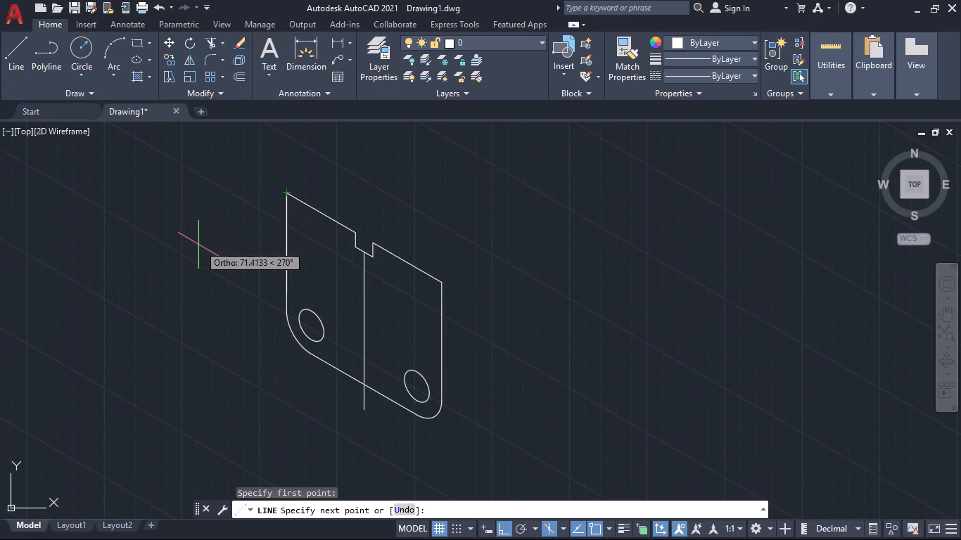
click(559, 524)
click(564, 500)
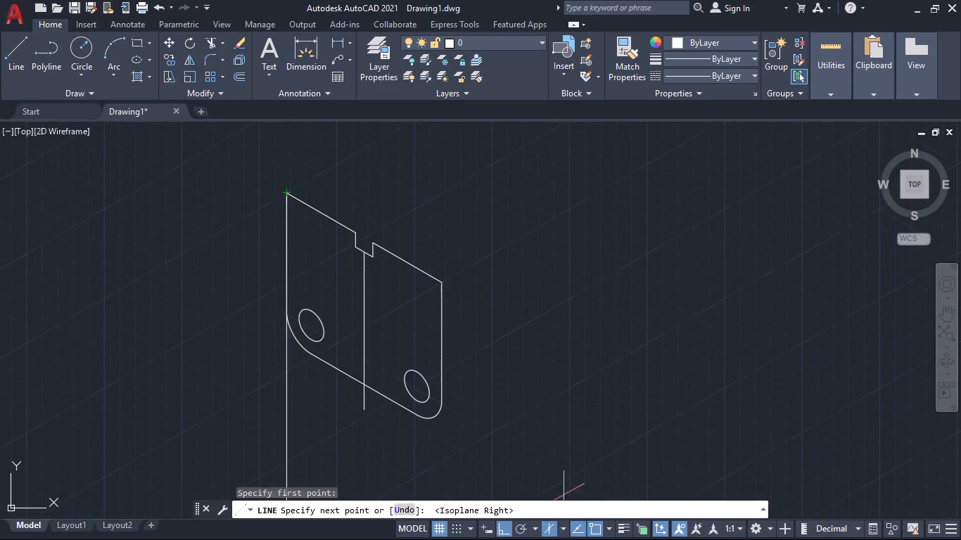
text(25)
key(Return)
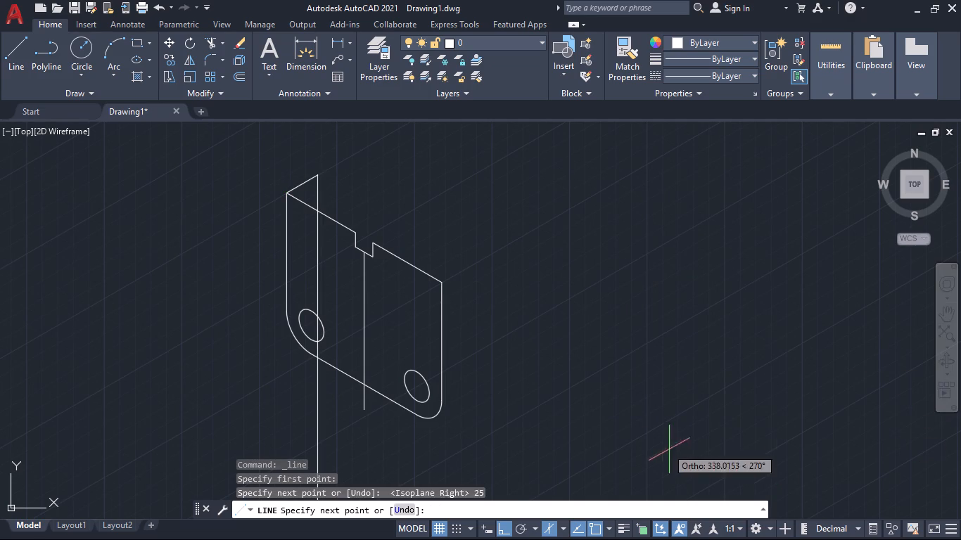
click(564, 526)
click(587, 461)
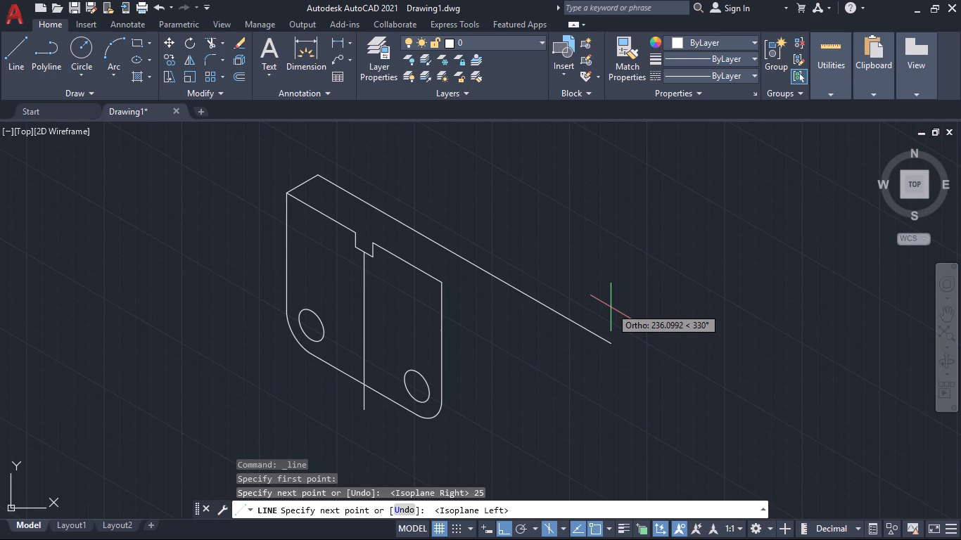
text(125)
key(Return)
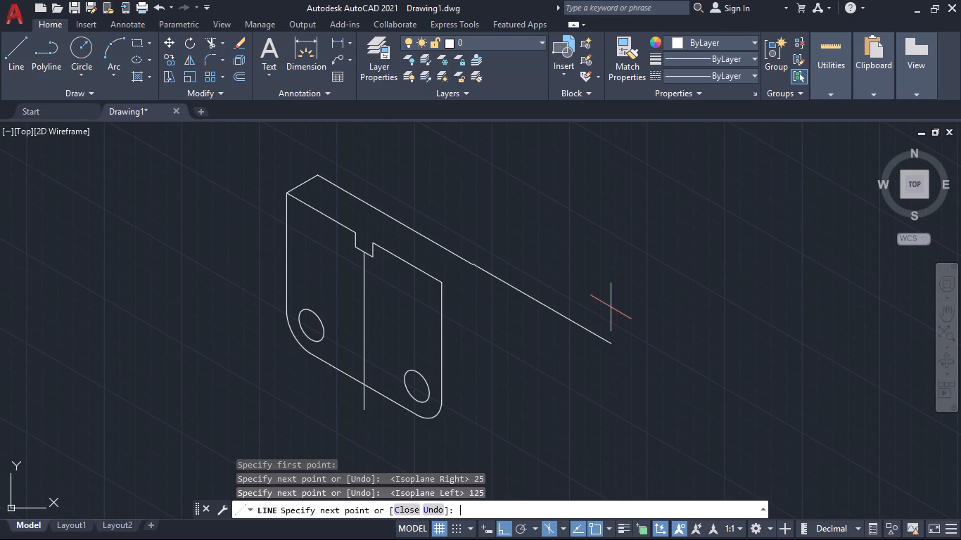
click(443, 279)
key(space)
Draw a line 35 long along 150° from the midpoint of the notch's bottom edge.
key(space)
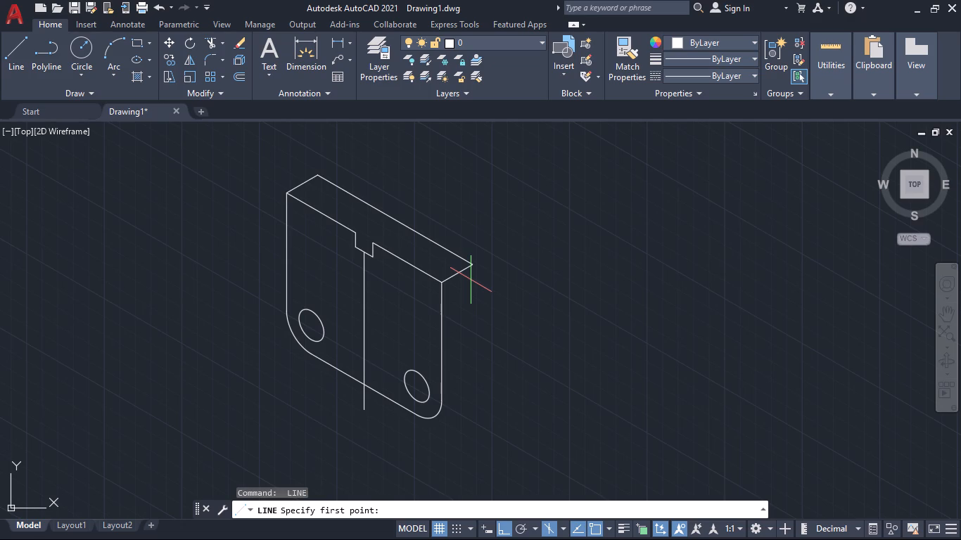
click(364, 252)
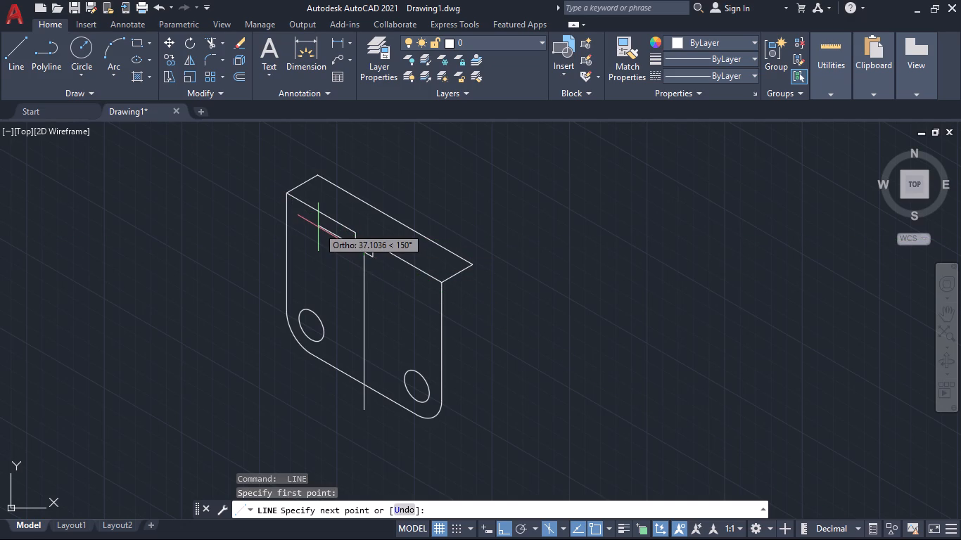
text(35)
key(Return)
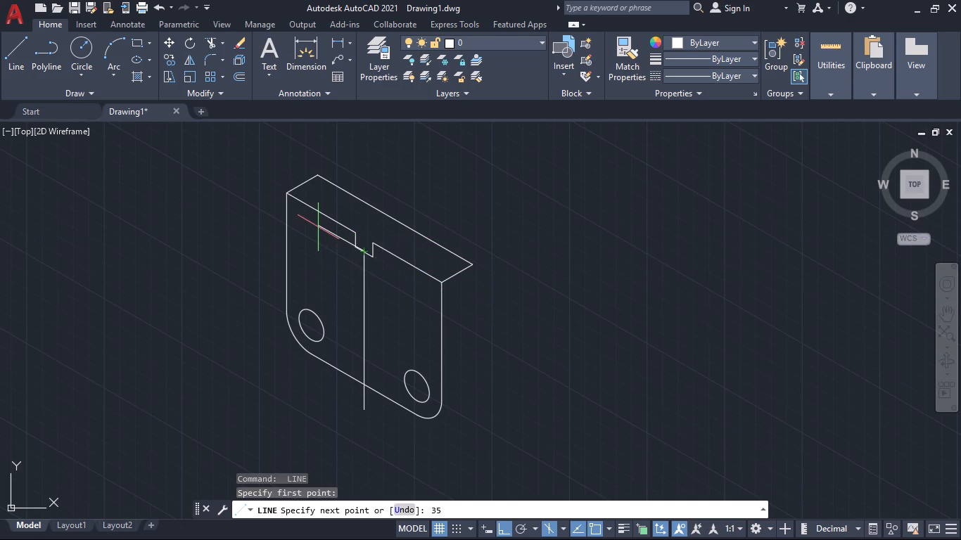
key(space)
Draw a line 35 long along 330° from the right end of the notch's bottom edge.
key(space)
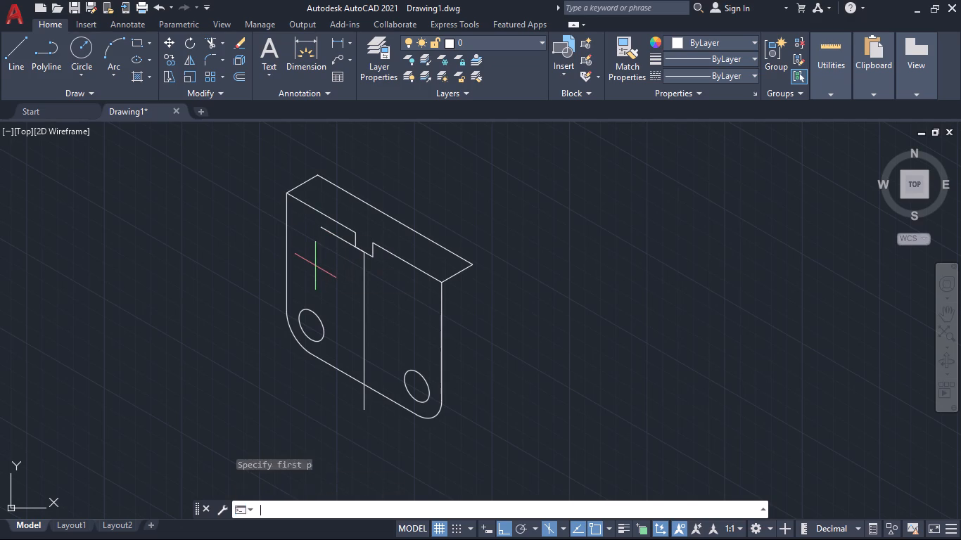
click(376, 260)
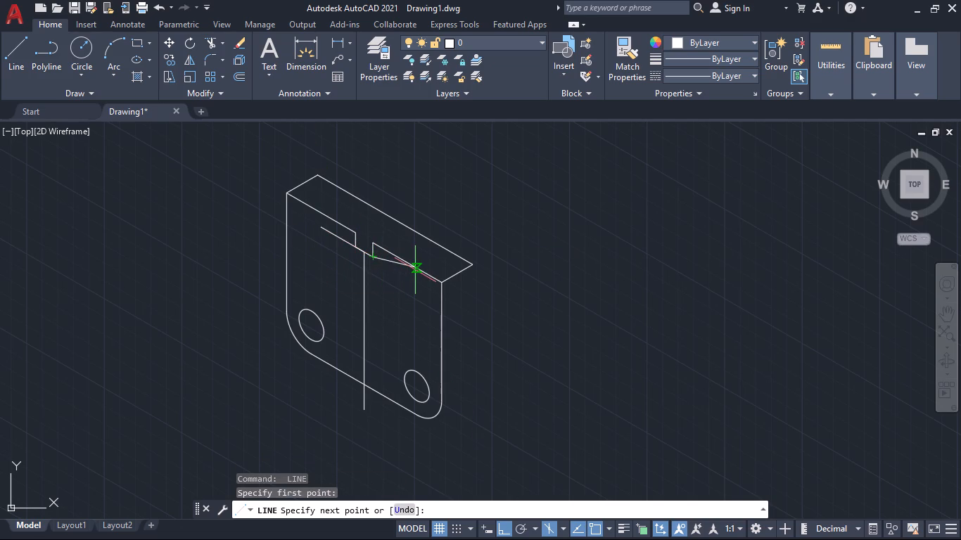
text(35)
key(Return)
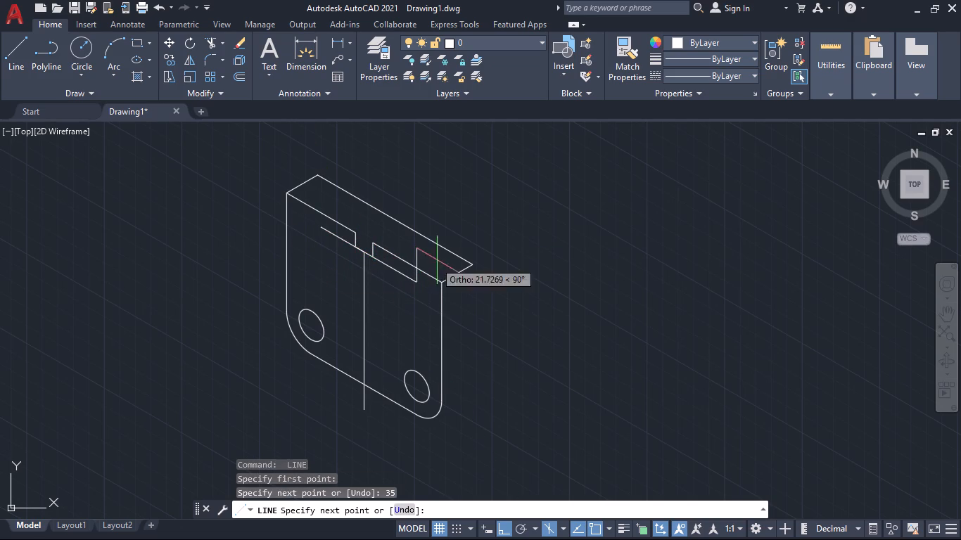
key(space)
key(space)
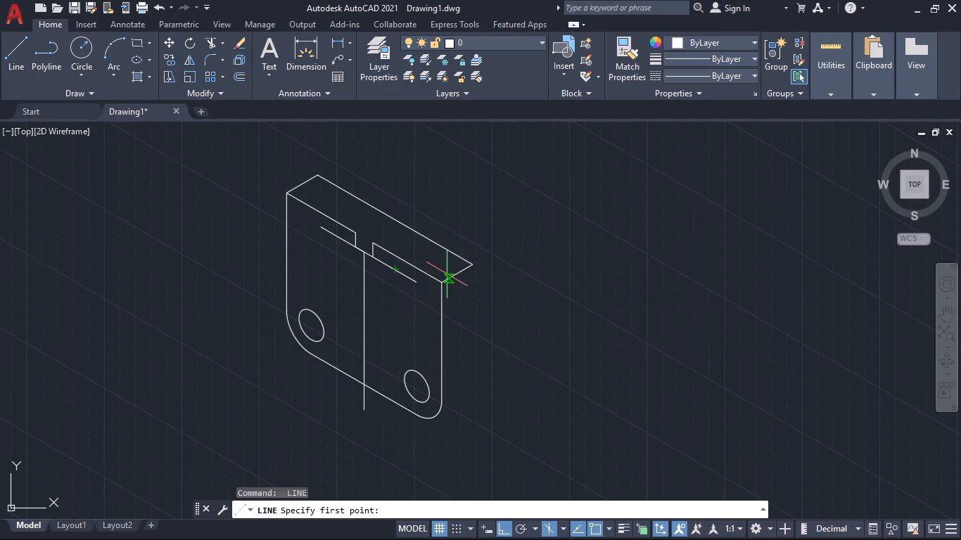
key(Escape)
Move both 35-long lines and the notch's bottom edge 10 straight up, using the bottom edge's midpoint as base point.
click(402, 274)
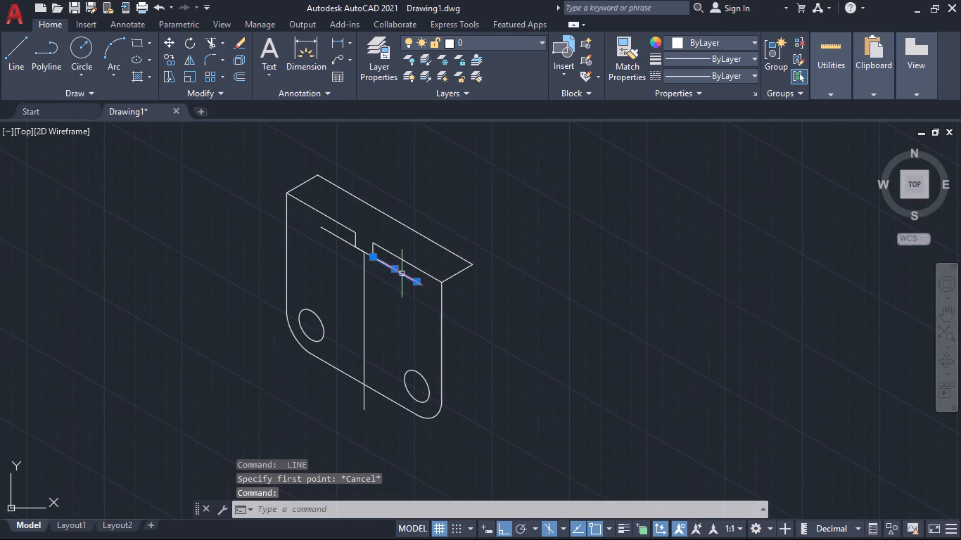
click(345, 243)
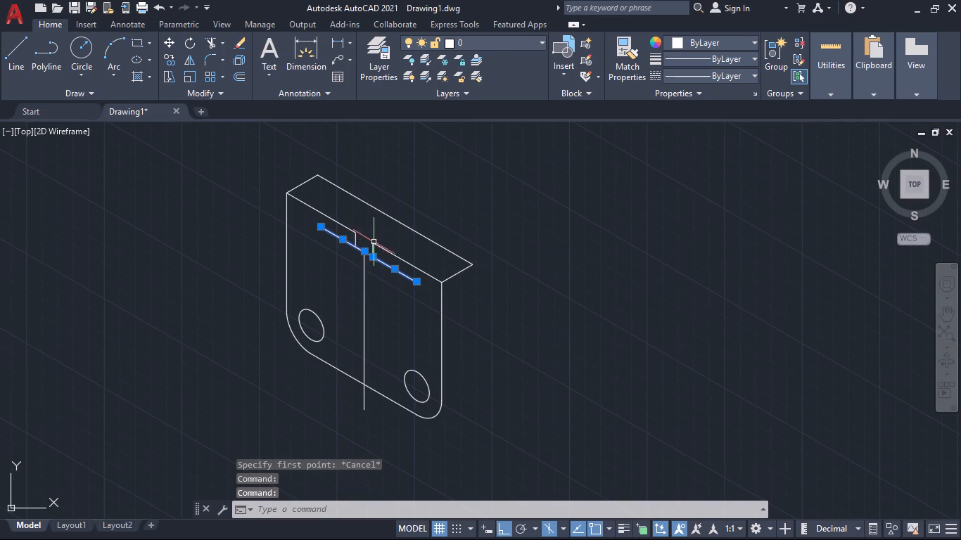
drag(369, 238, 361, 232)
click(364, 232)
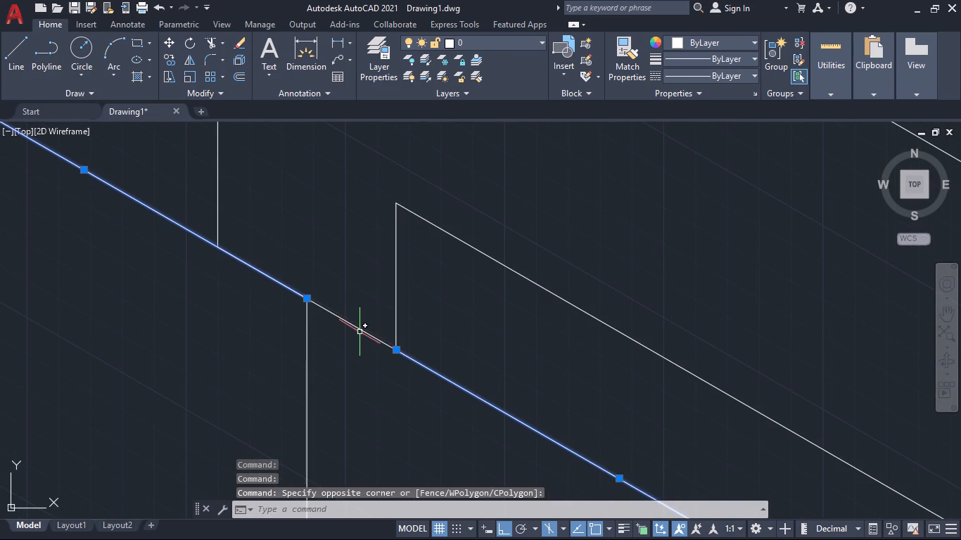
click(359, 333)
click(361, 330)
click(361, 330)
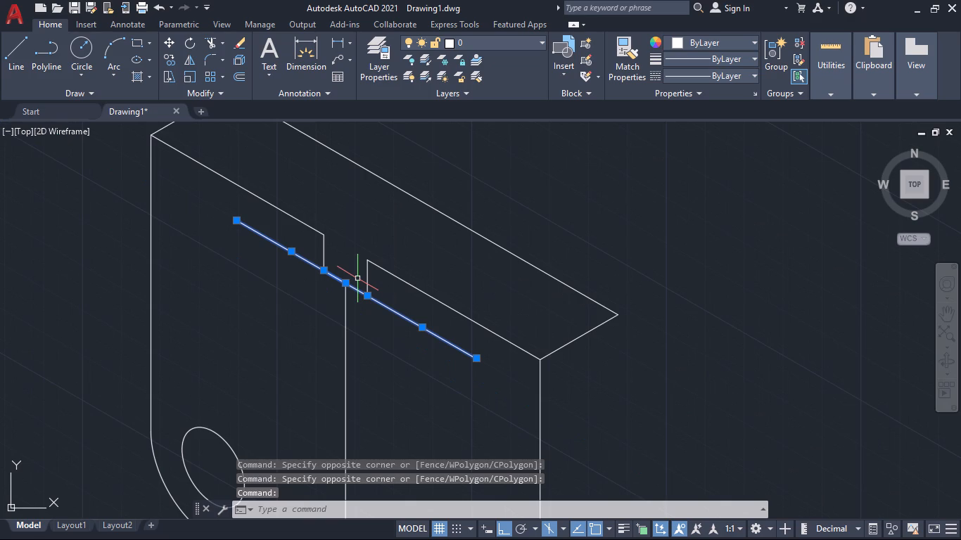
key(m)
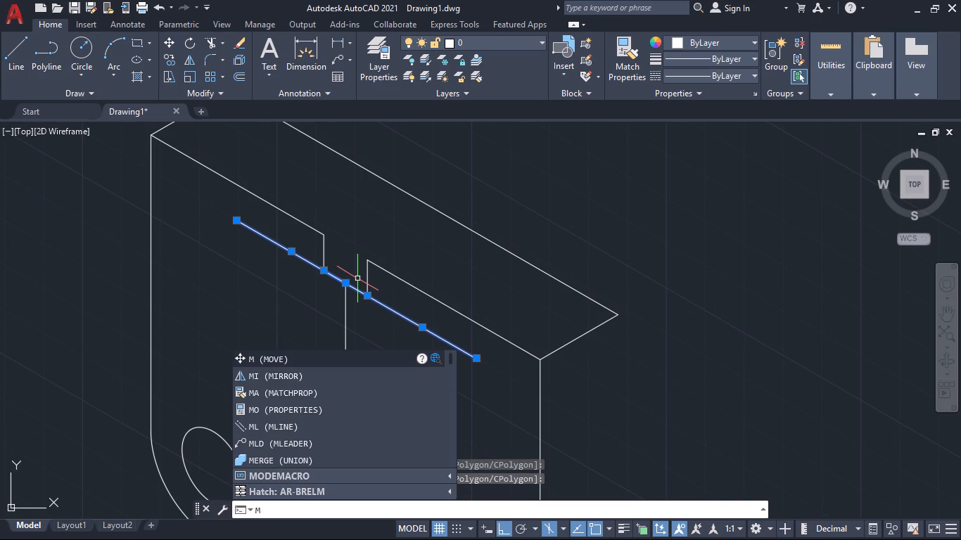
key(Return)
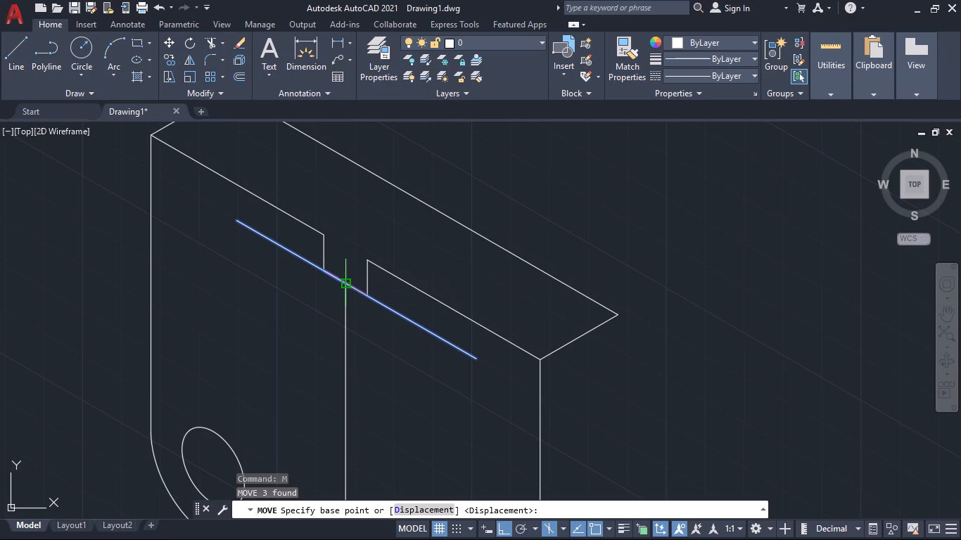
click(347, 285)
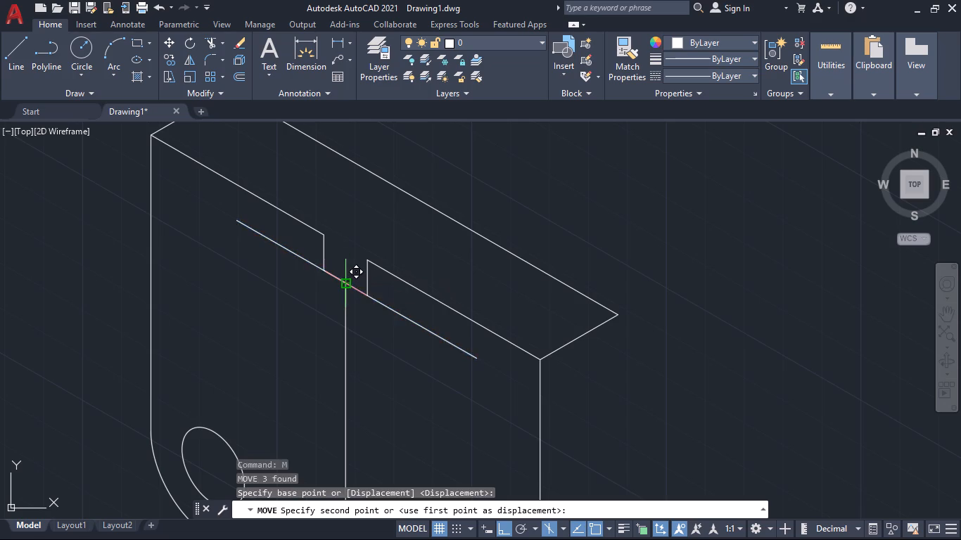
text(10)
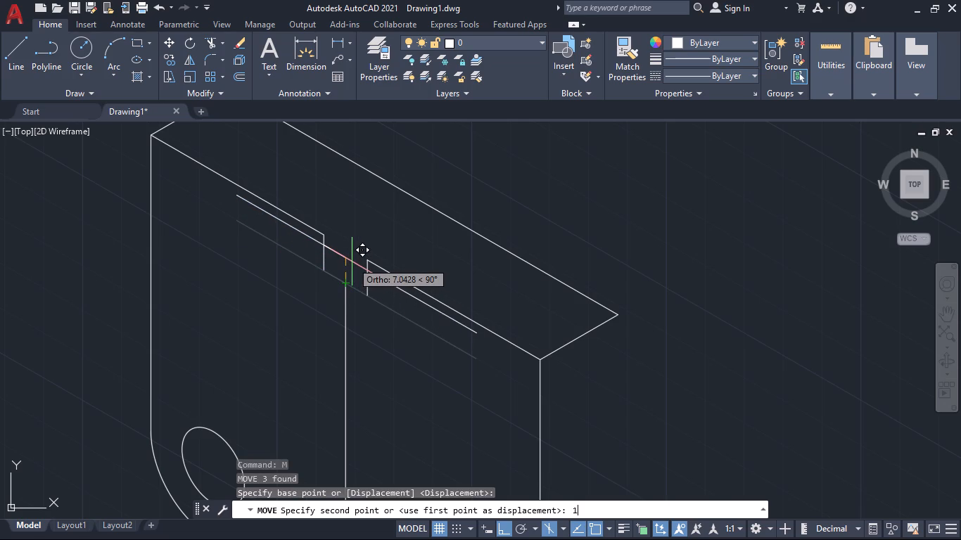
key(Return)
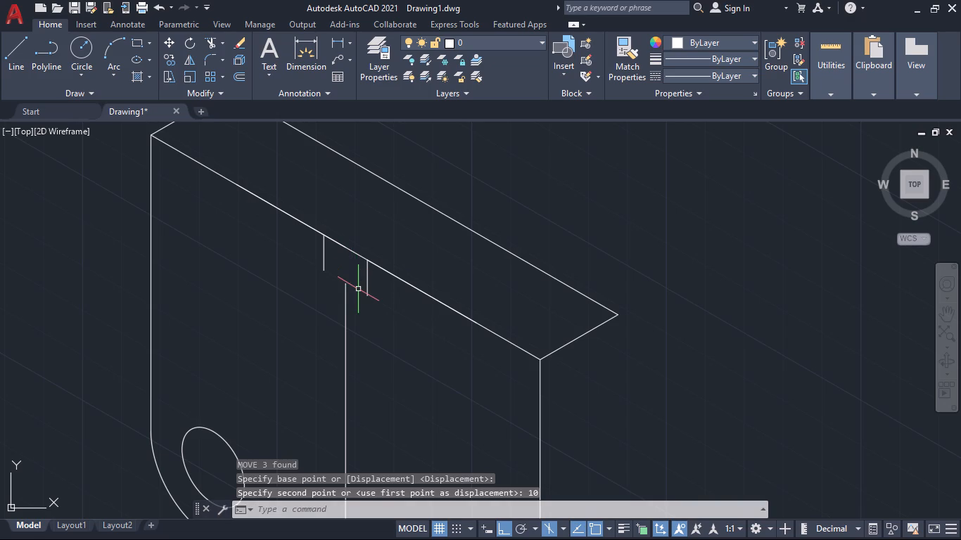
Draw a right-isoplane line along 30° from the right end of the moved lines, trying 215, undoing it, and entering 125 instead.
key(l)
key(Return)
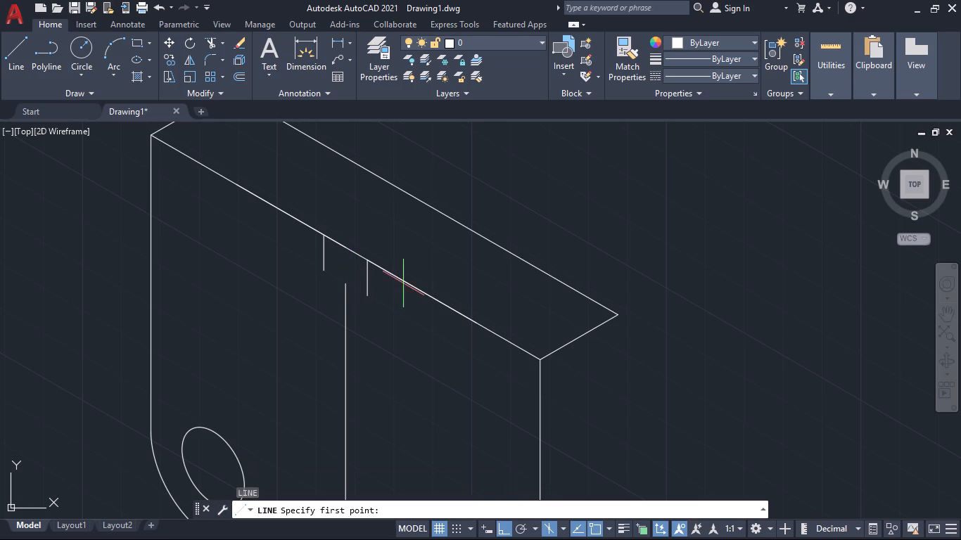
click(480, 324)
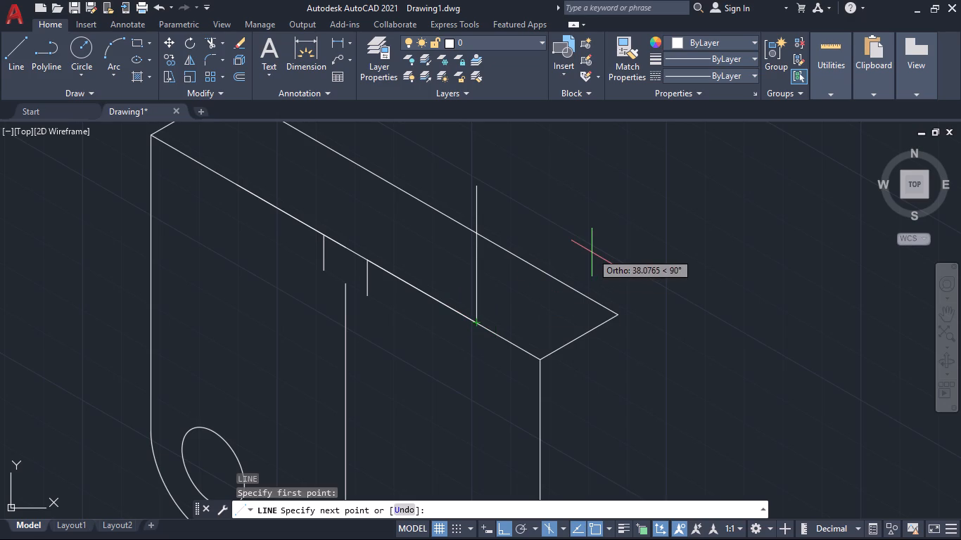
click(566, 527)
click(571, 504)
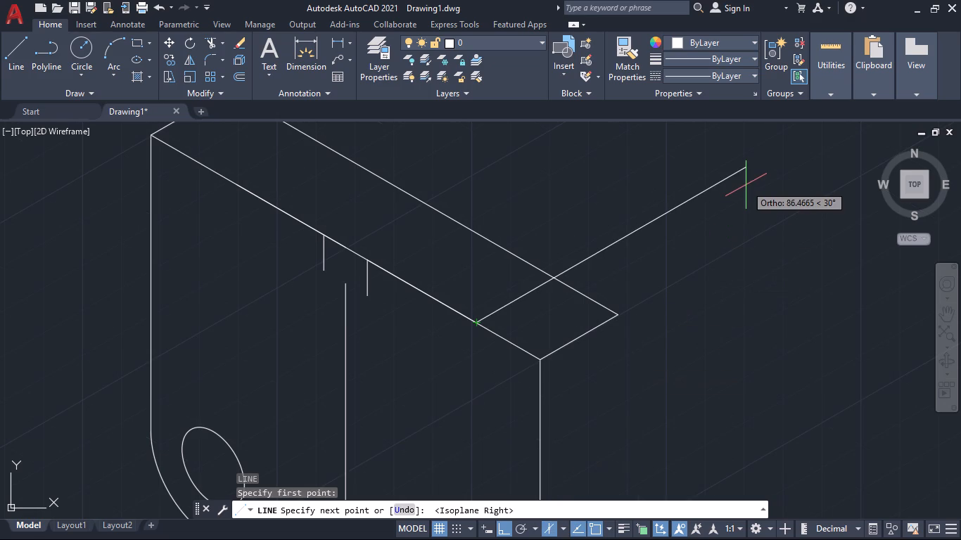
text(215)
key(Return)
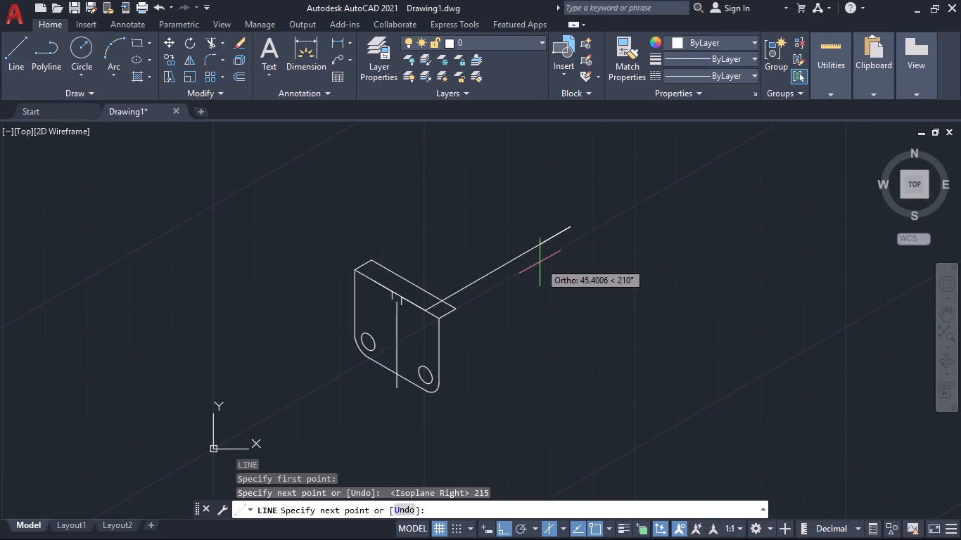
key(ctrl+z)
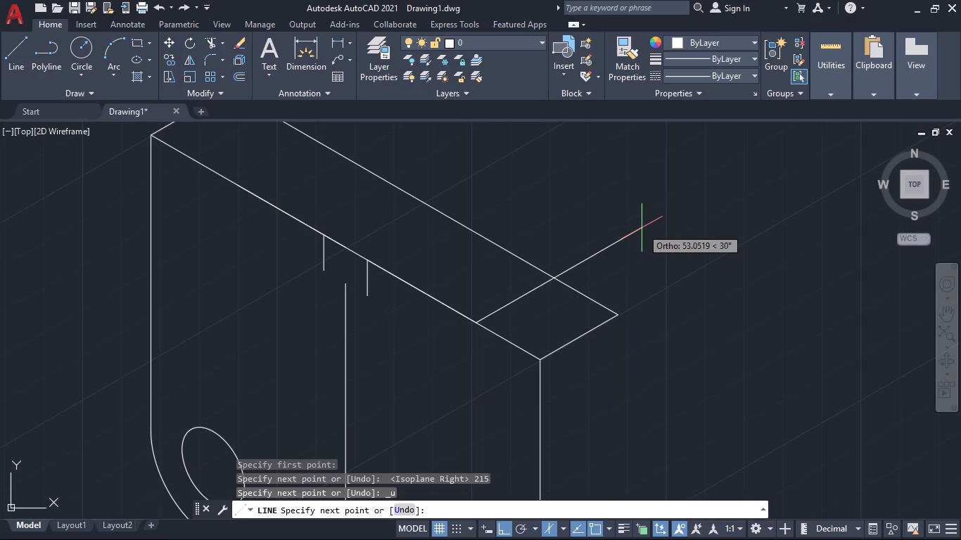
text(125)
key(Return)
ctrl+scroll(642, 228, down, 4)
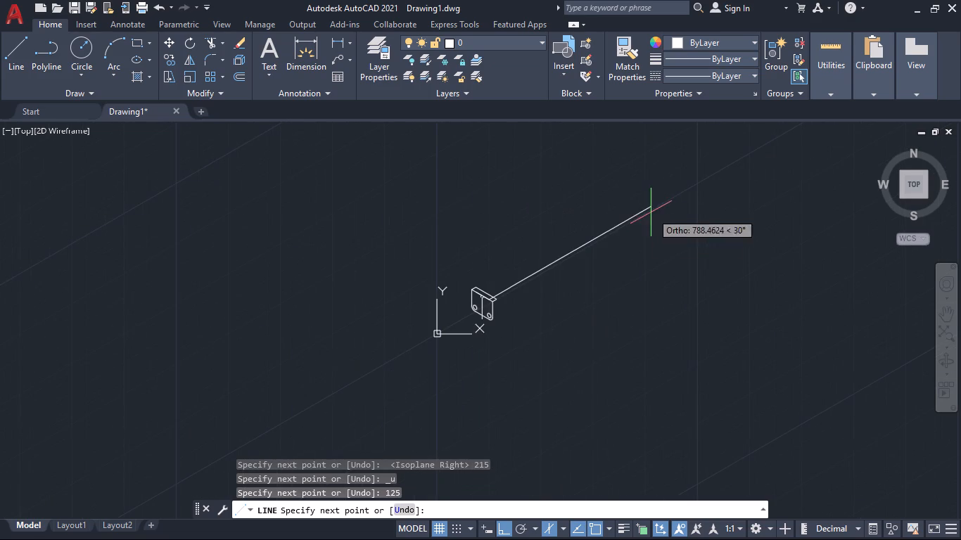
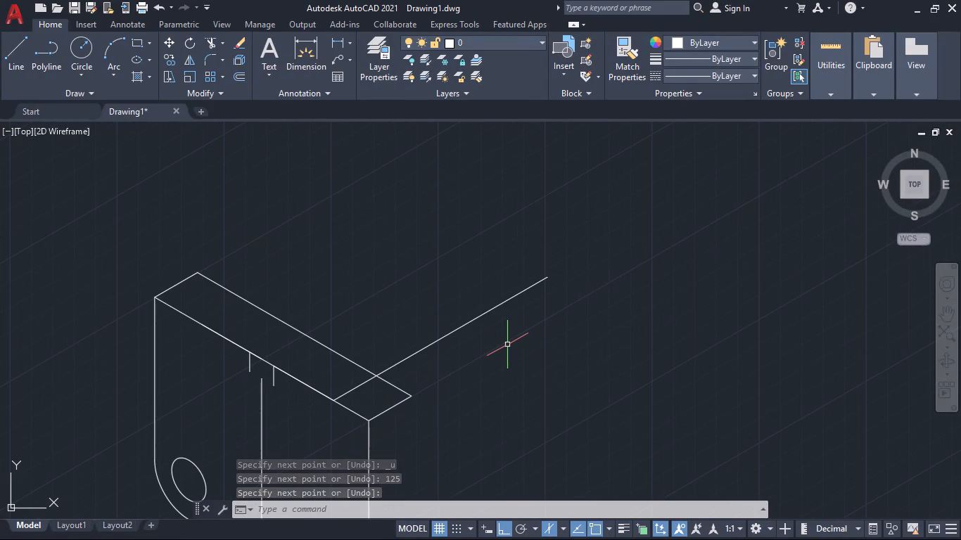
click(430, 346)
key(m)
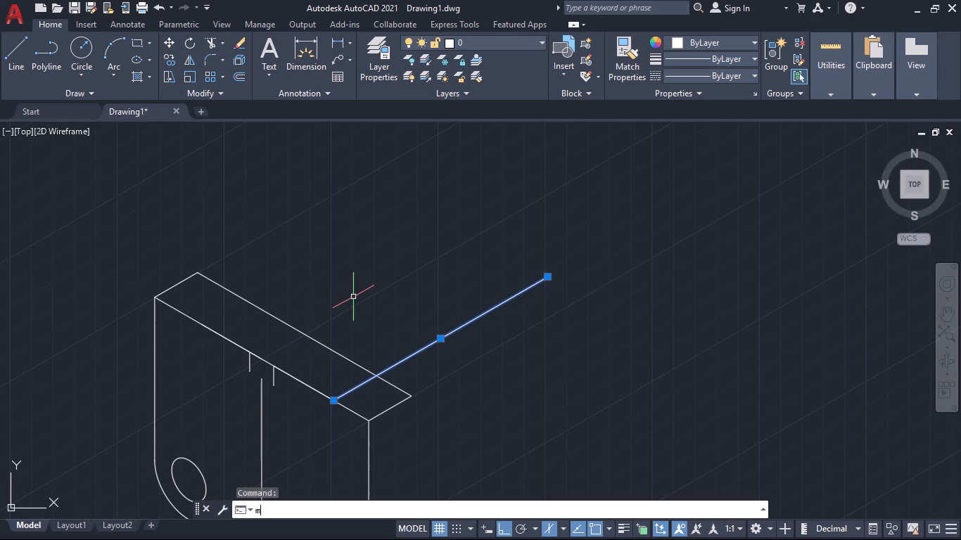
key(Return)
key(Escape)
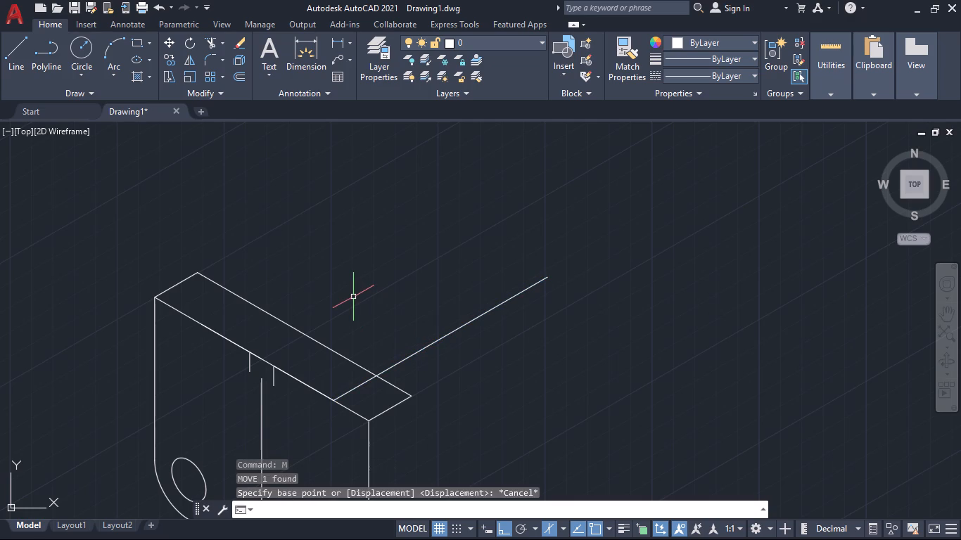
Copy the 125-long arm line 70 straight up, using its lower end as base point.
text(co)
key(Return)
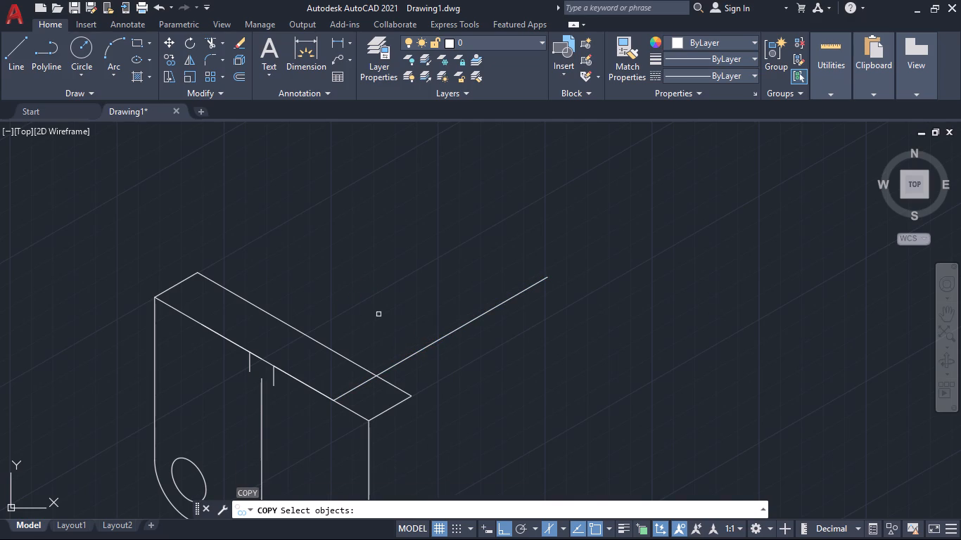
click(409, 356)
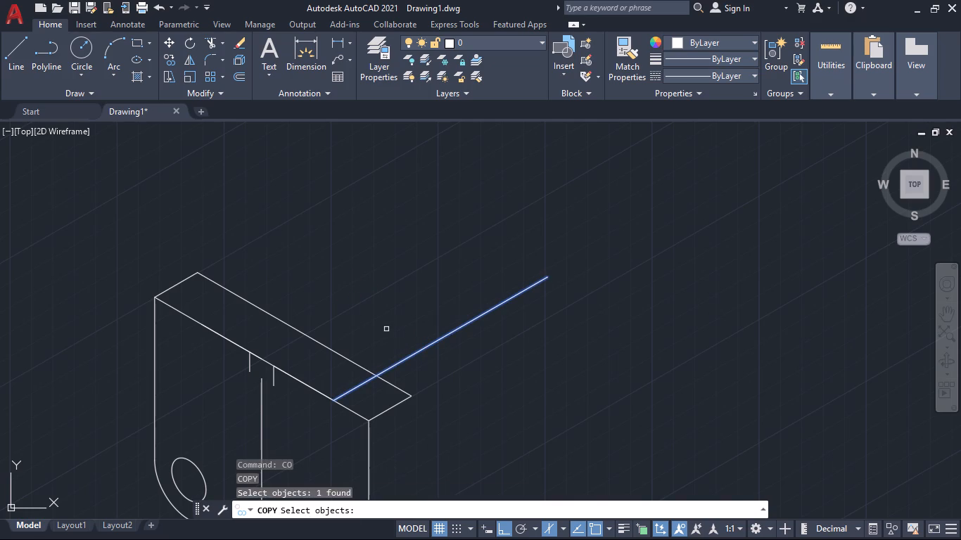
key(Return)
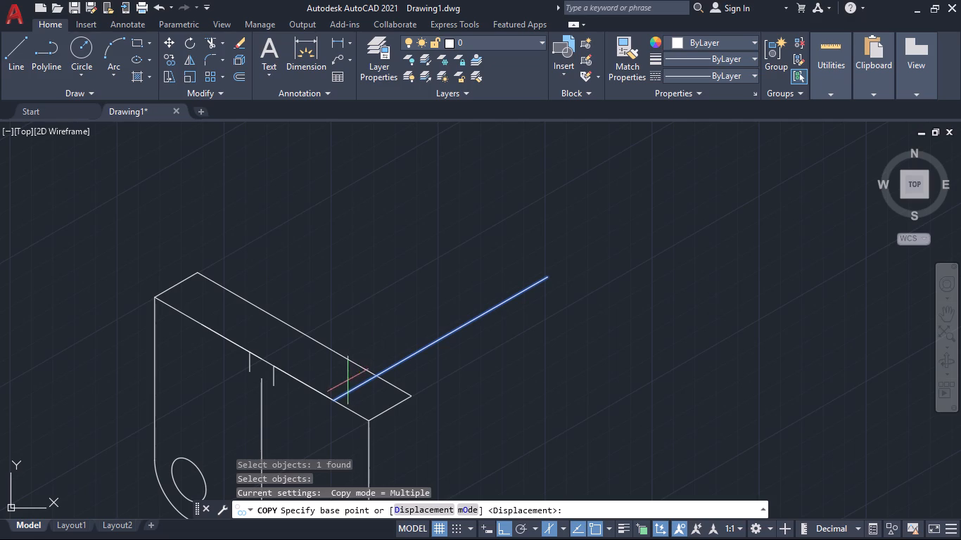
click(336, 398)
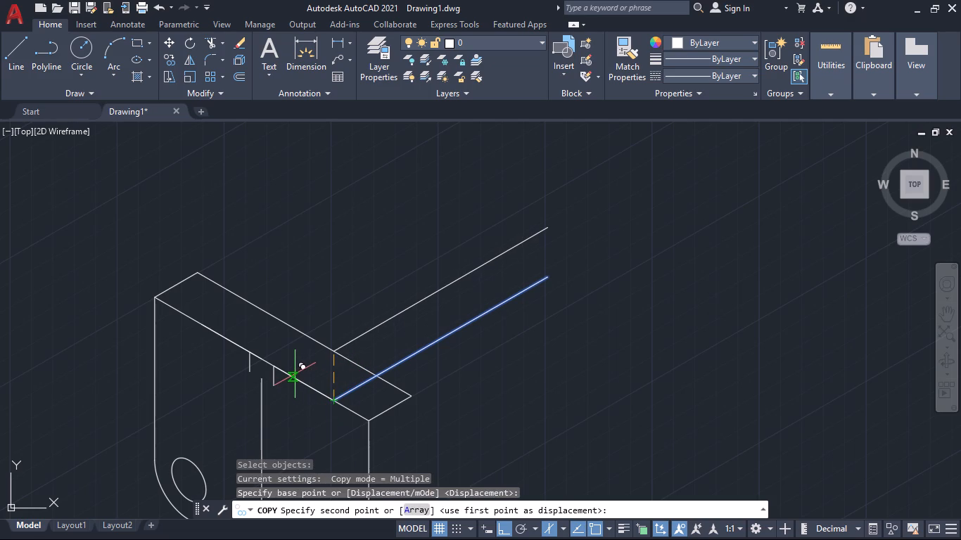
text(70)
key(Return)
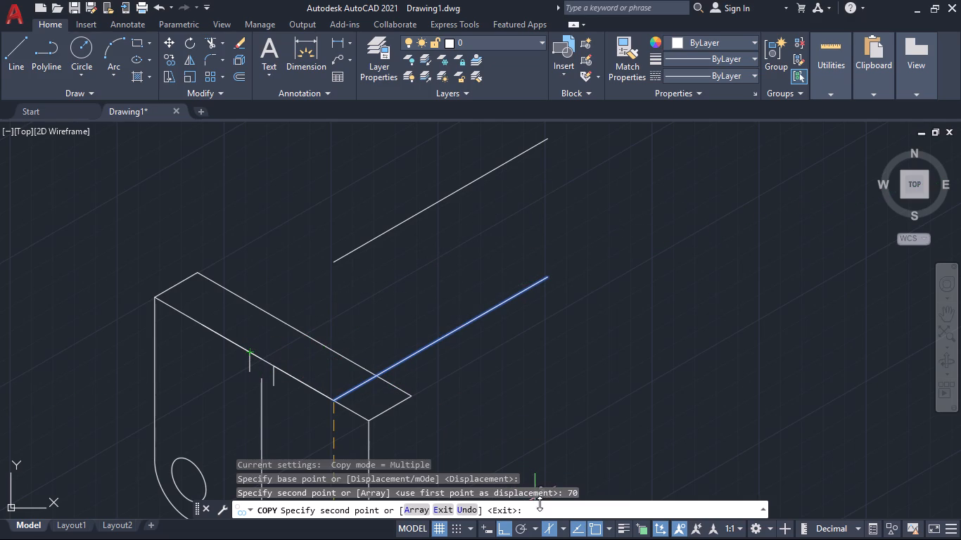
Switch to the left isoplane and place another copy of the arm line 70 along 150° from the same base point.
click(564, 525)
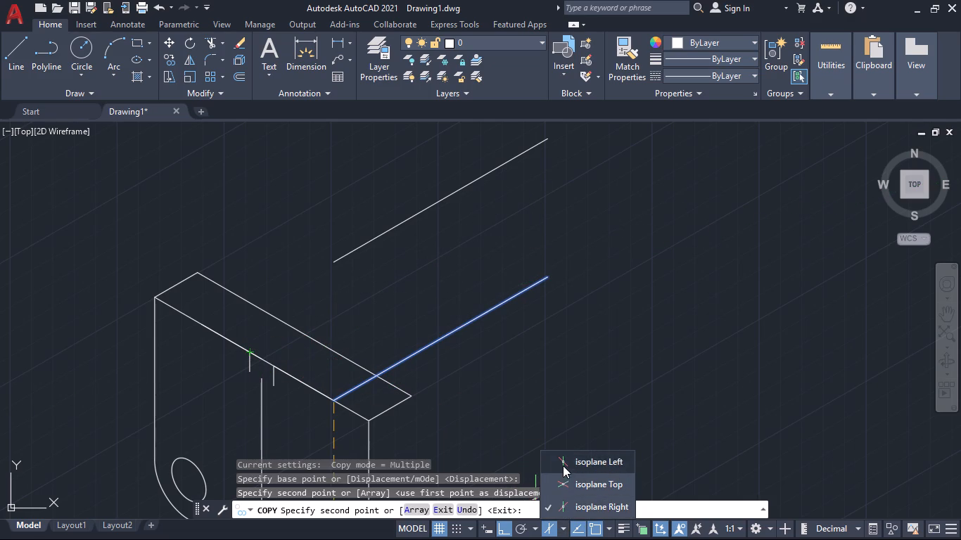
click(563, 465)
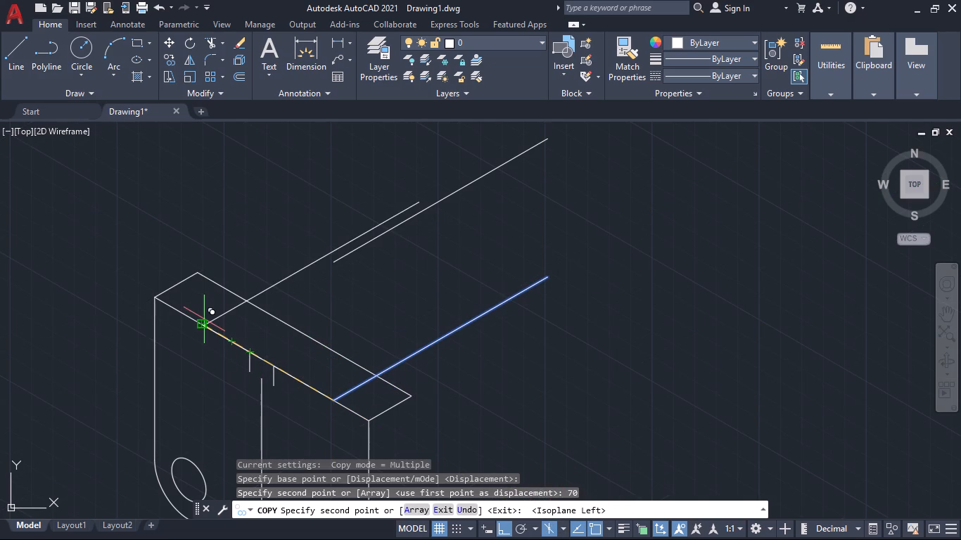
text(70)
key(Return)
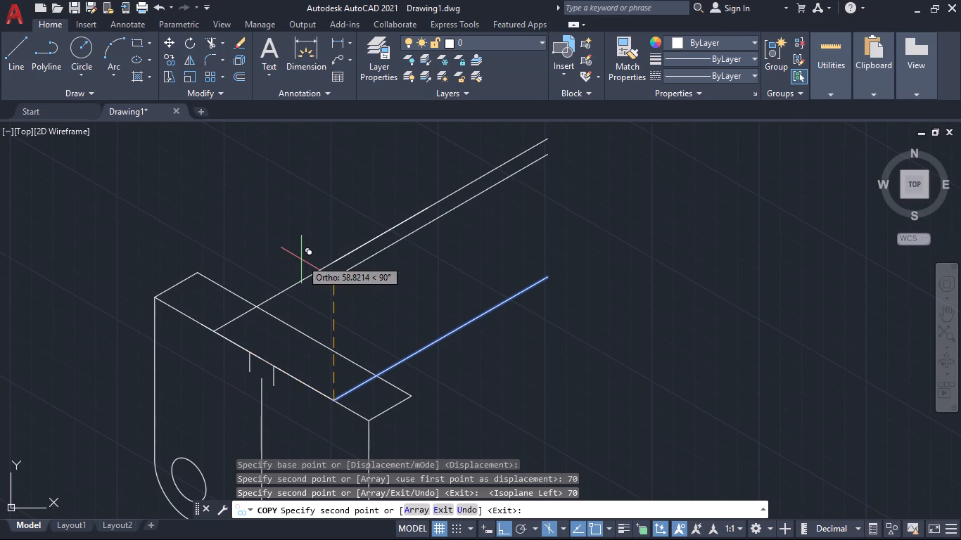
key(Escape)
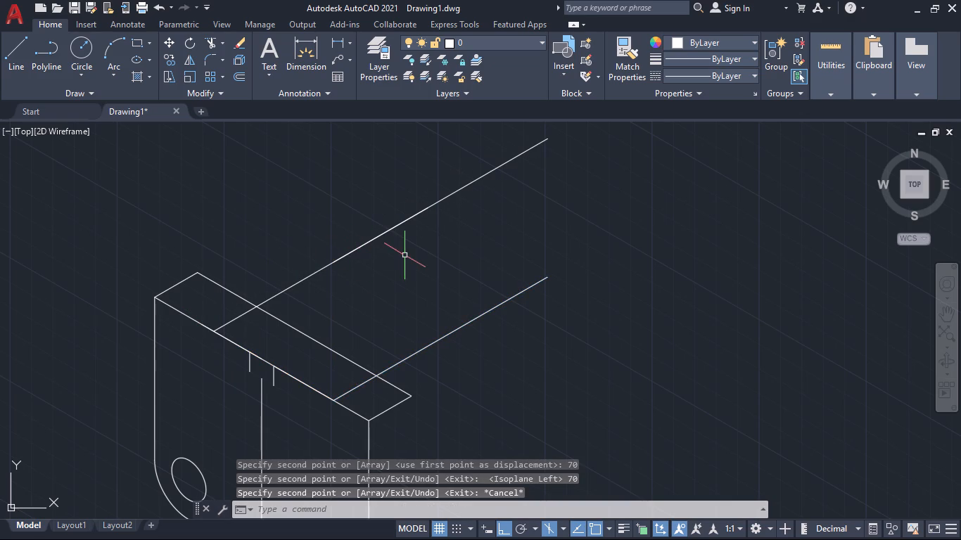
Delete the copy of the arm line lying 70 directly above the original.
click(447, 199)
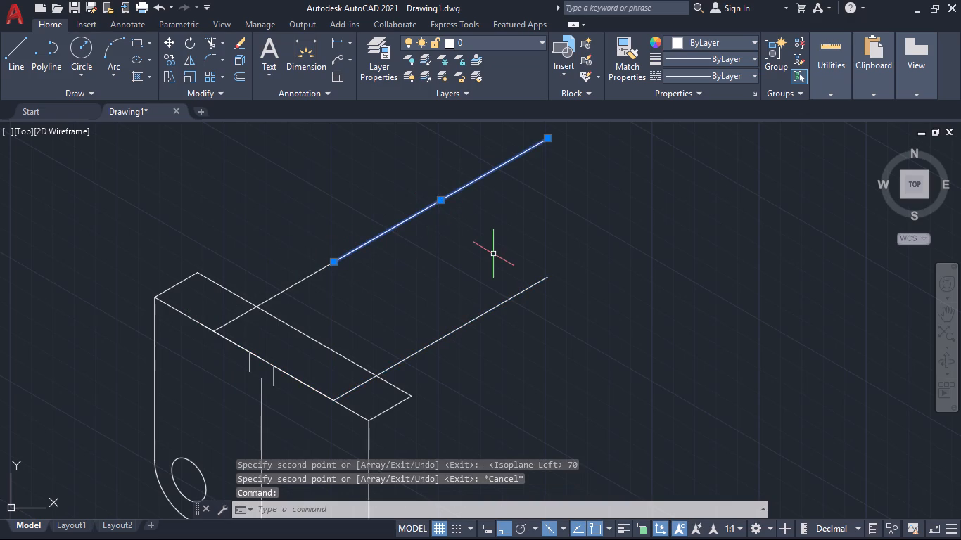
key(Delete)
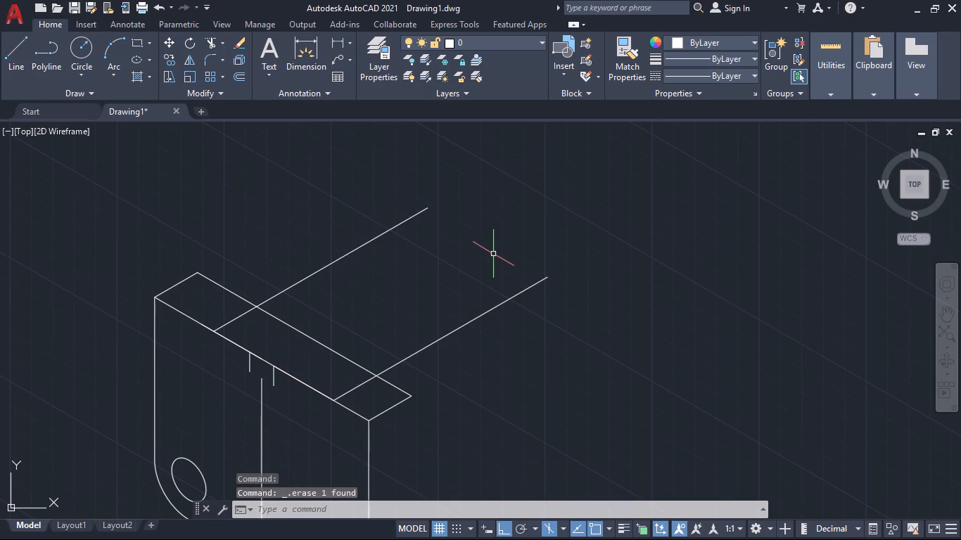
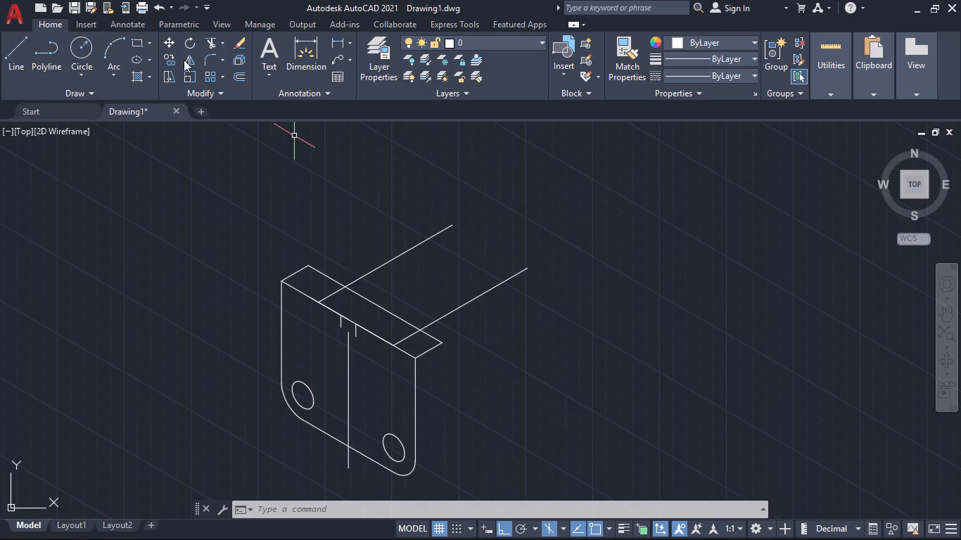
Draw a 57.5-long line from the midpoint of the plate's top front edge toward its upper end, continuing with a short vertical line upward.
click(15, 47)
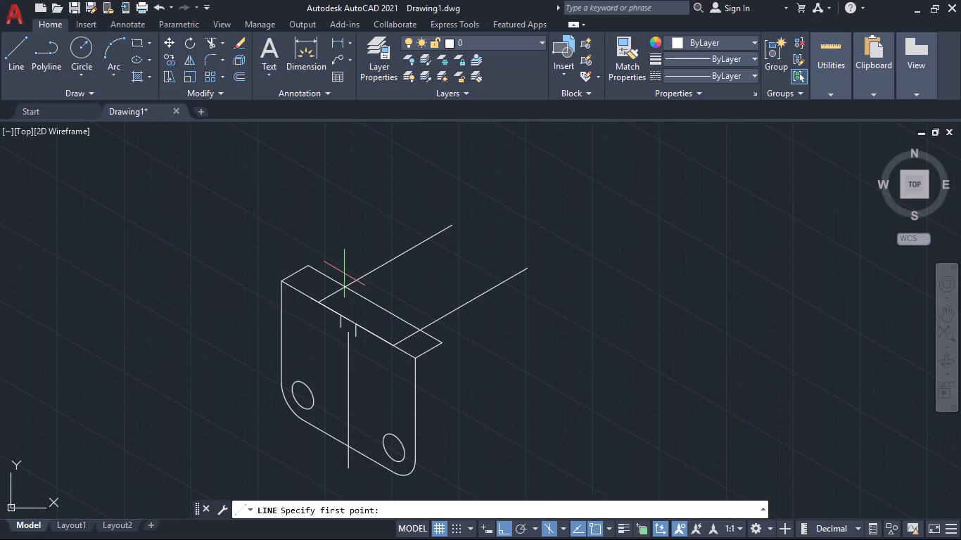
click(349, 317)
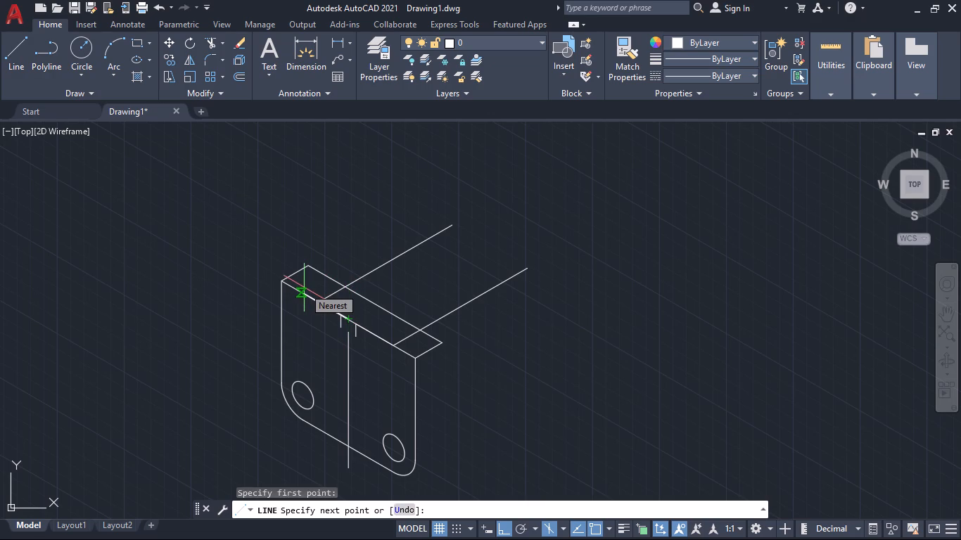
text(57.5)
key(Return)
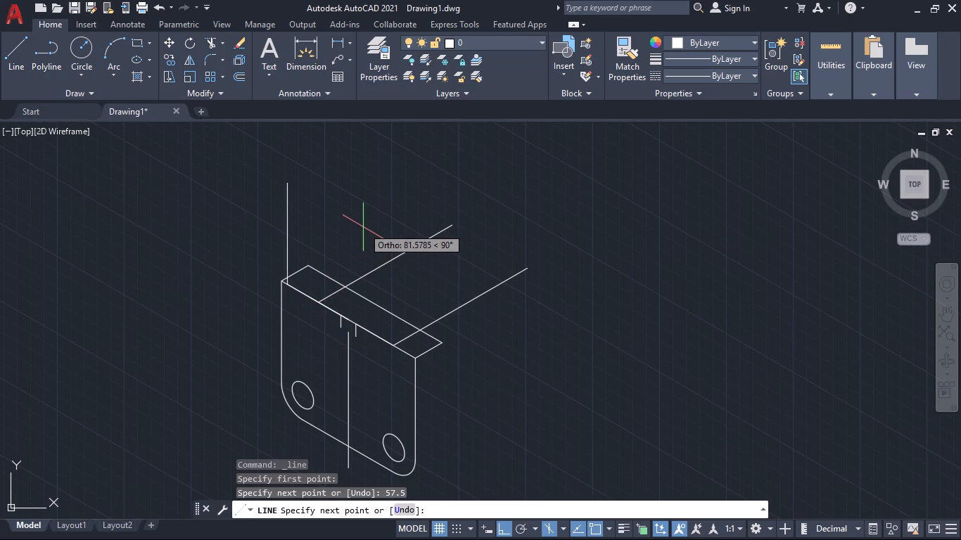
click(333, 255)
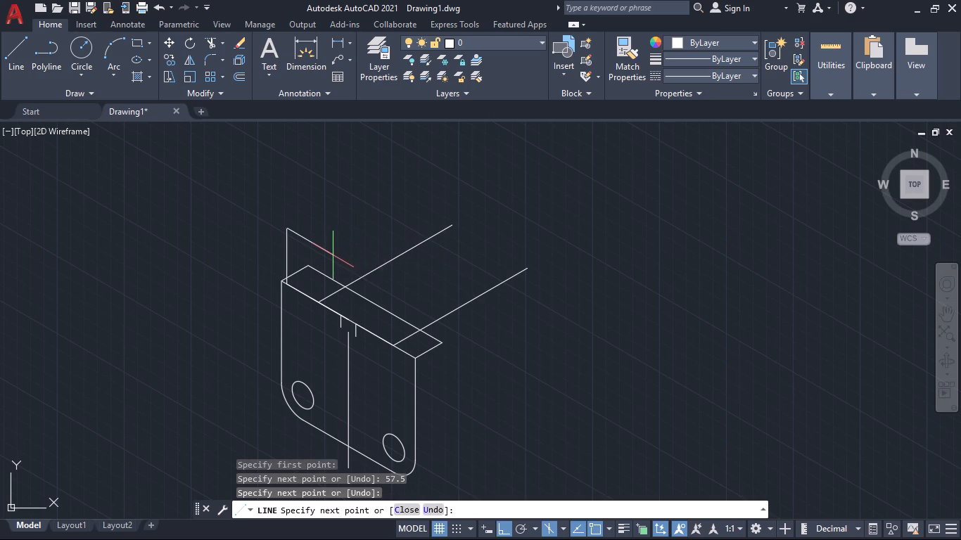
key(space)
Draw a 57.5-long line from the same midpoint toward the edge's lower end, continuing with a long line along 30° in the right isoplane.
key(space)
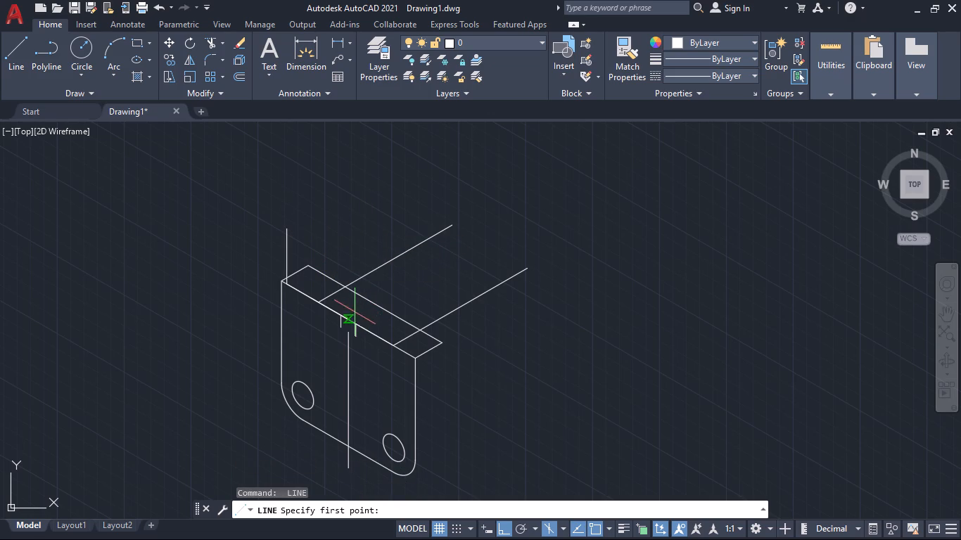
click(350, 321)
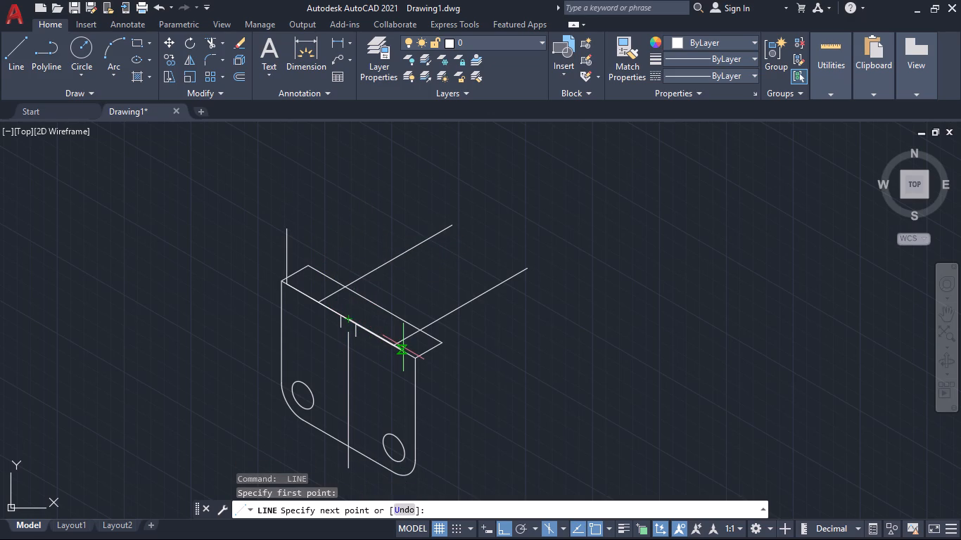
text(57.5)
key(Return)
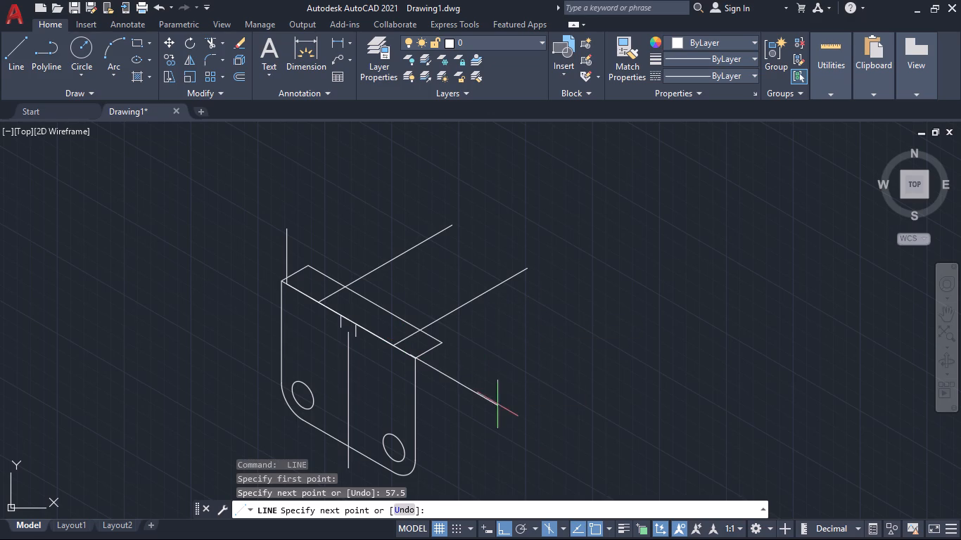
click(559, 526)
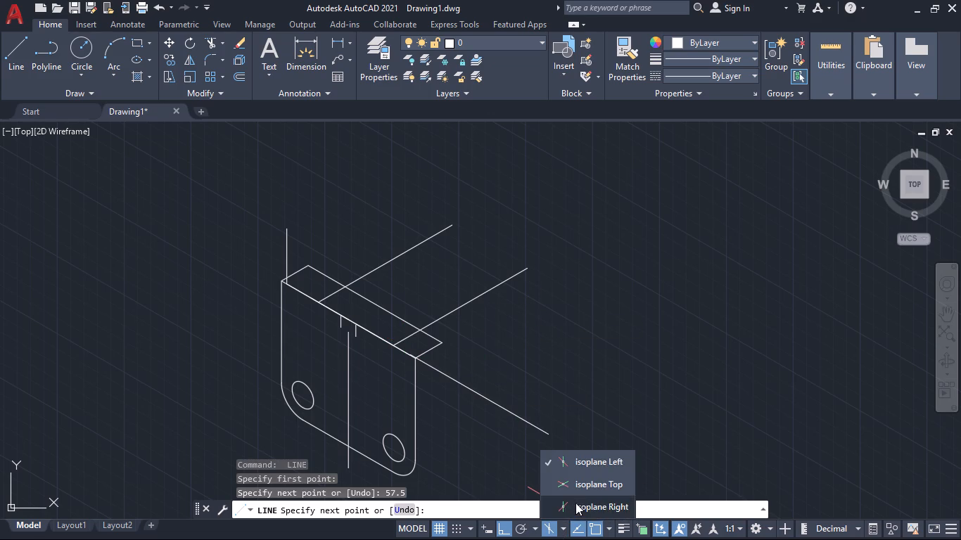
click(575, 503)
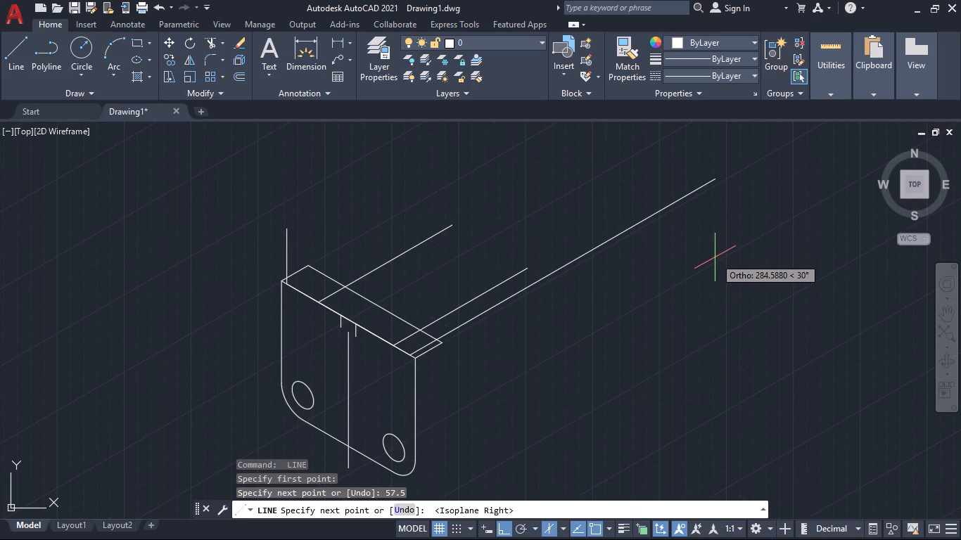
click(715, 257)
key(space)
Draw a 215-long line along 30° from the foot of the short vertical line, continuing along 330° in the left isoplane across the opposite long line.
key(space)
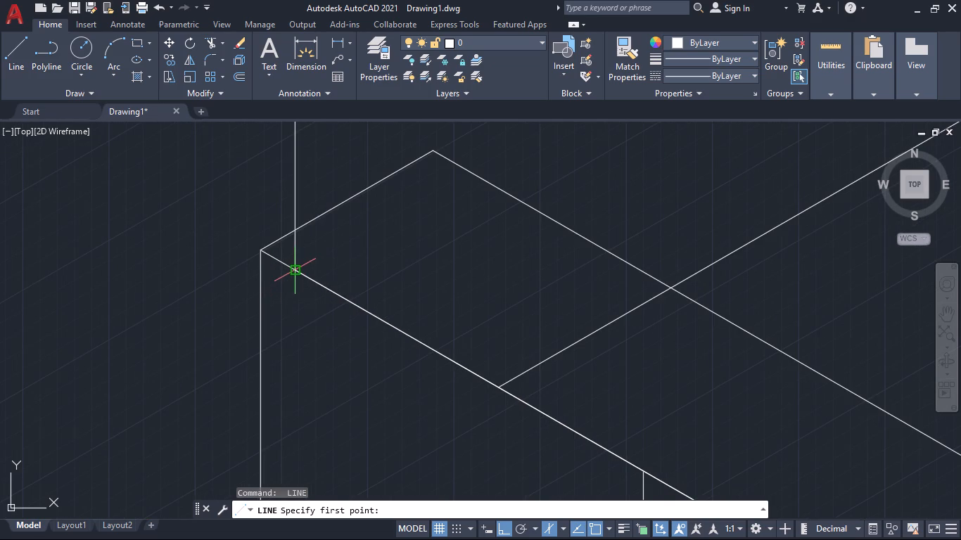
click(295, 271)
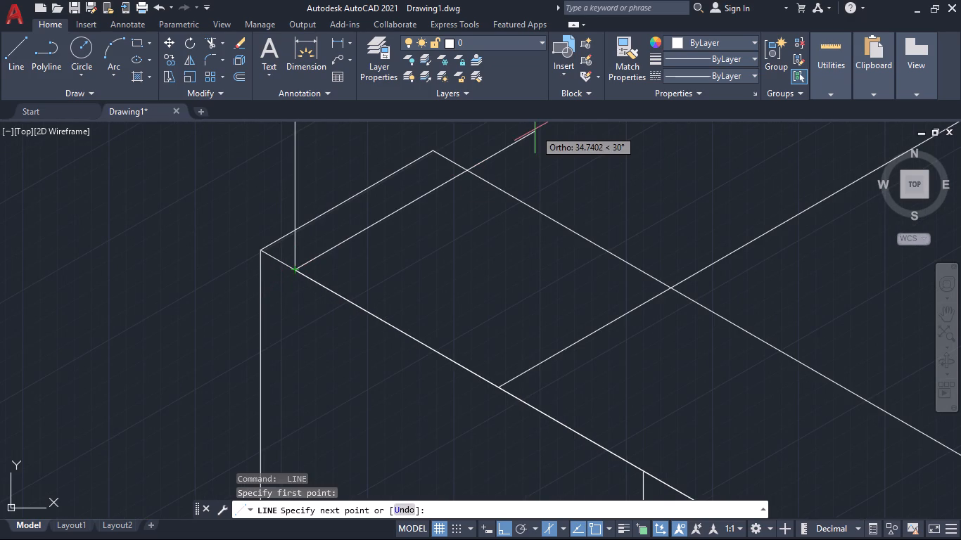
key(1)
key(BackSpace)
text(215)
key(Return)
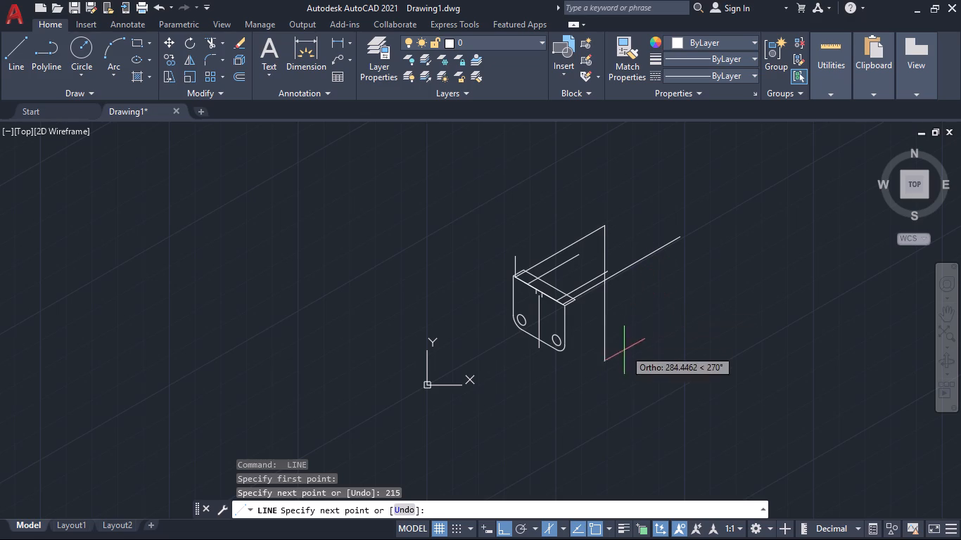
click(560, 527)
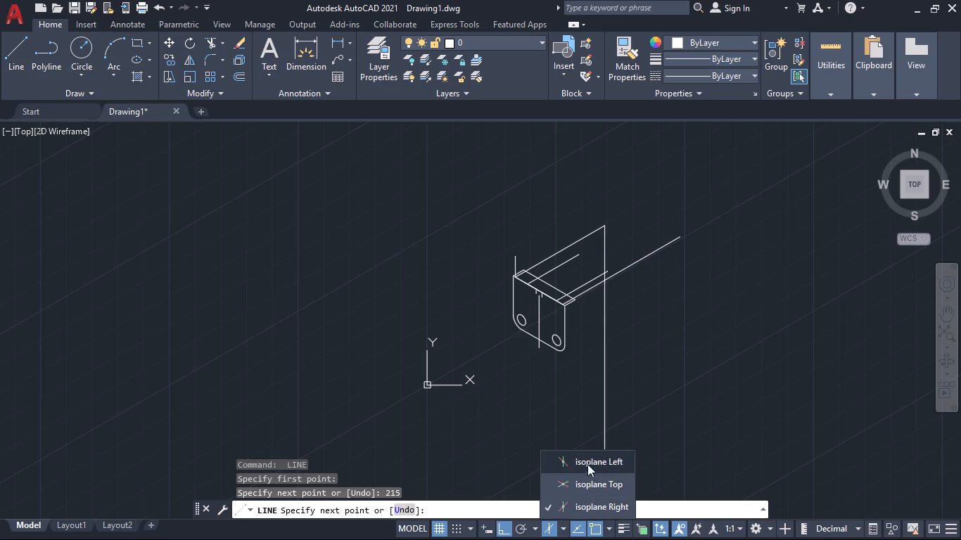
click(591, 461)
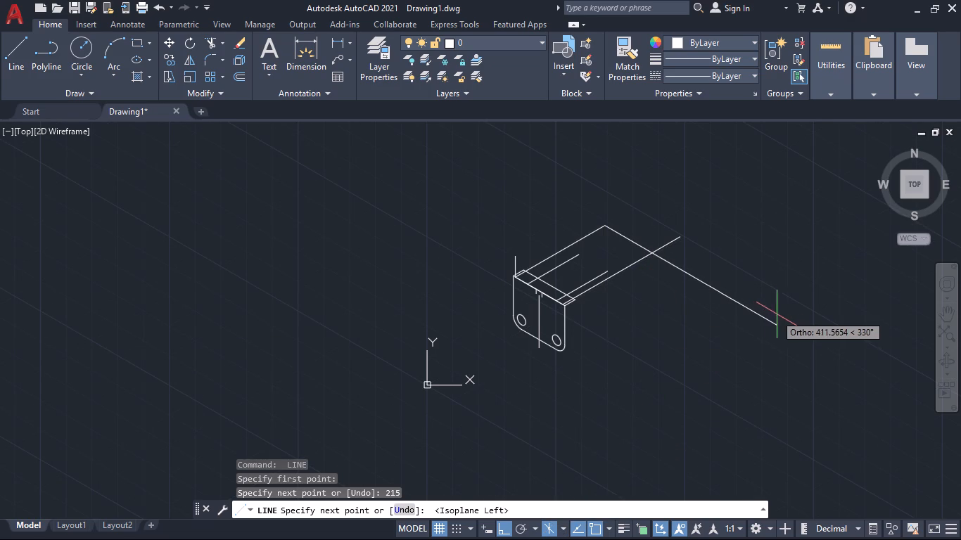
click(789, 311)
key(Escape)
Trim both overhanging line ends beyond the far crossing corner of the arm outline.
text(tr)
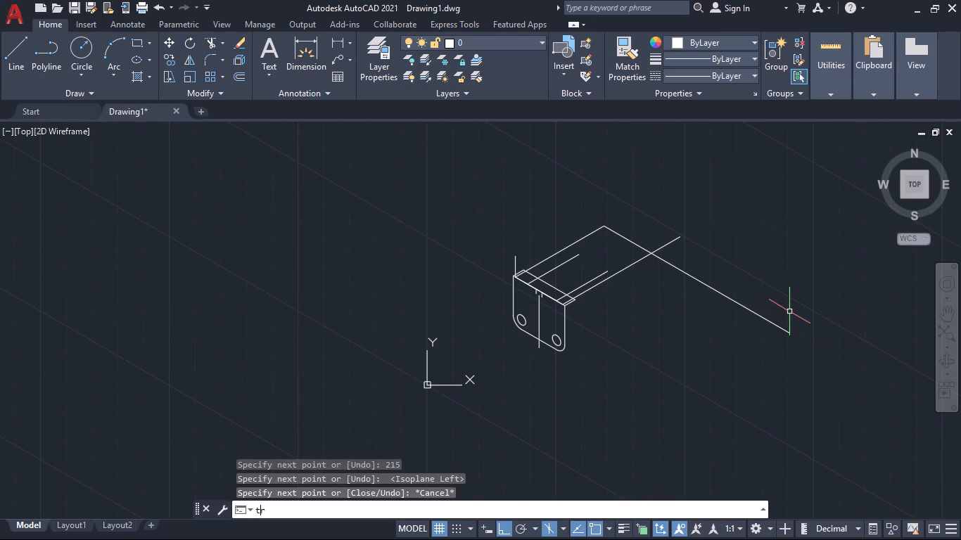
key(Return)
click(649, 206)
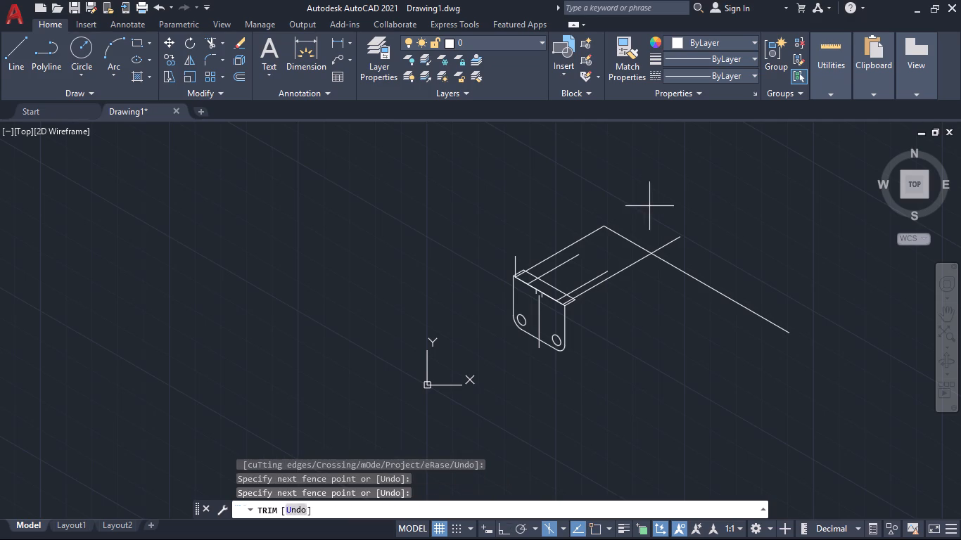
click(728, 335)
key(Escape)
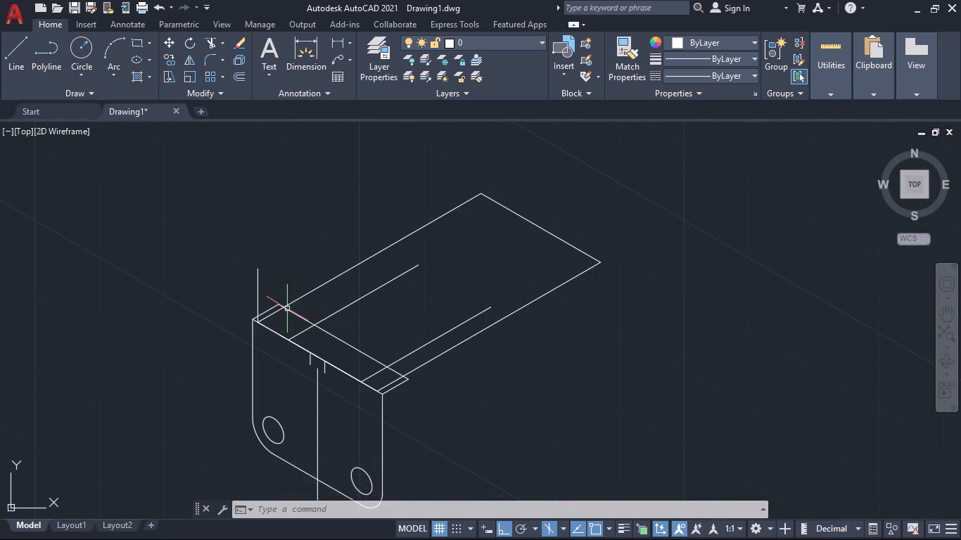
Delete the short vertical line at the plate's upper end and the 215-long line starting from its foot.
click(259, 292)
key(Delete)
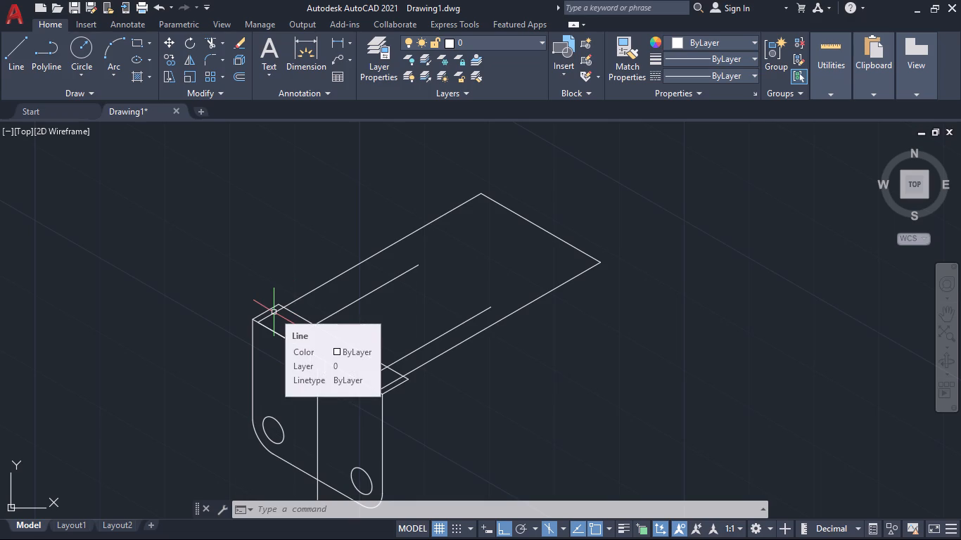
click(274, 312)
key(Delete)
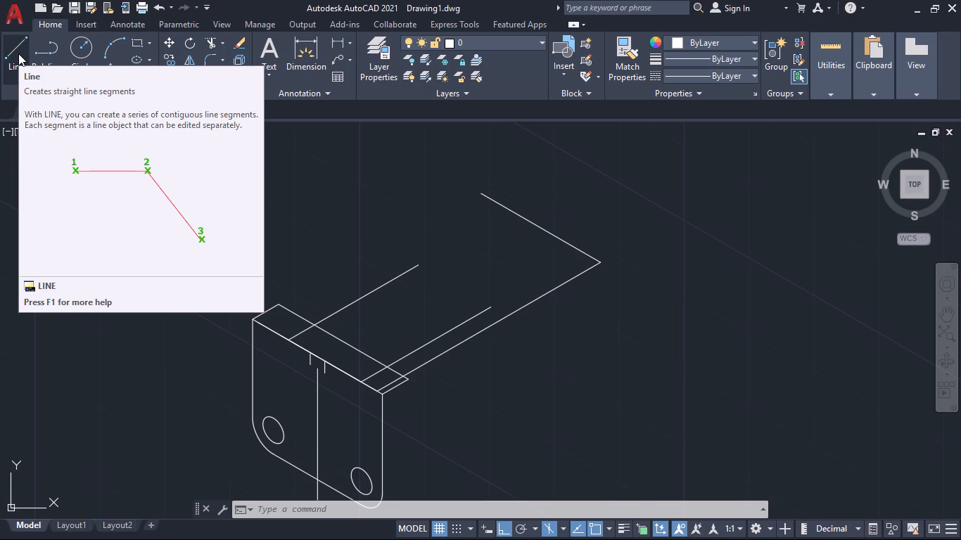
Draw an 85-long line along 30° in the right isoplane from the midpoint of the plate's top front edge.
click(18, 53)
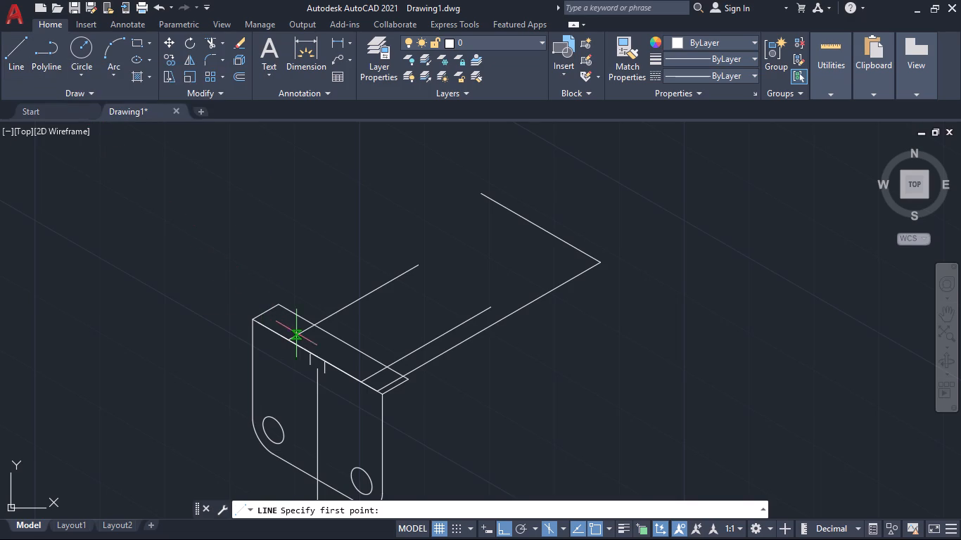
click(320, 356)
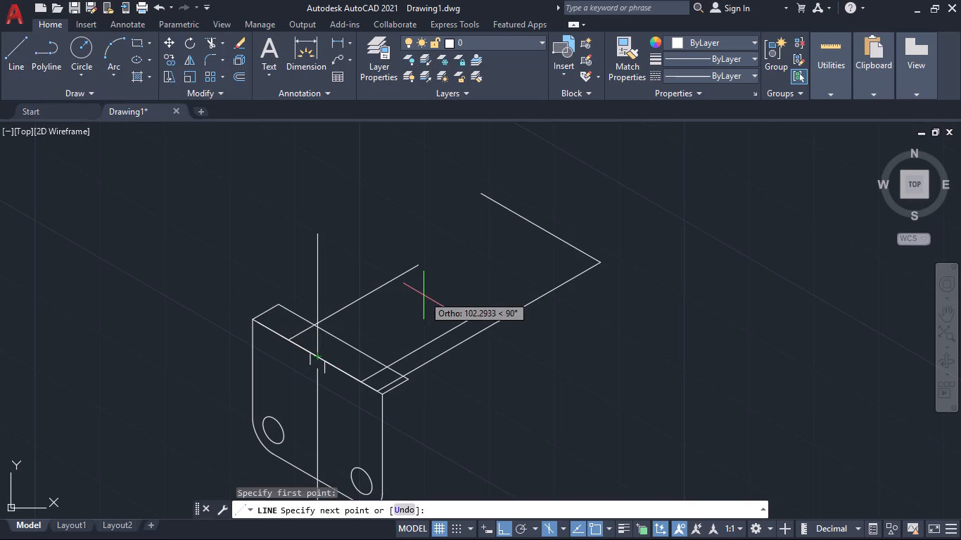
click(564, 527)
click(578, 503)
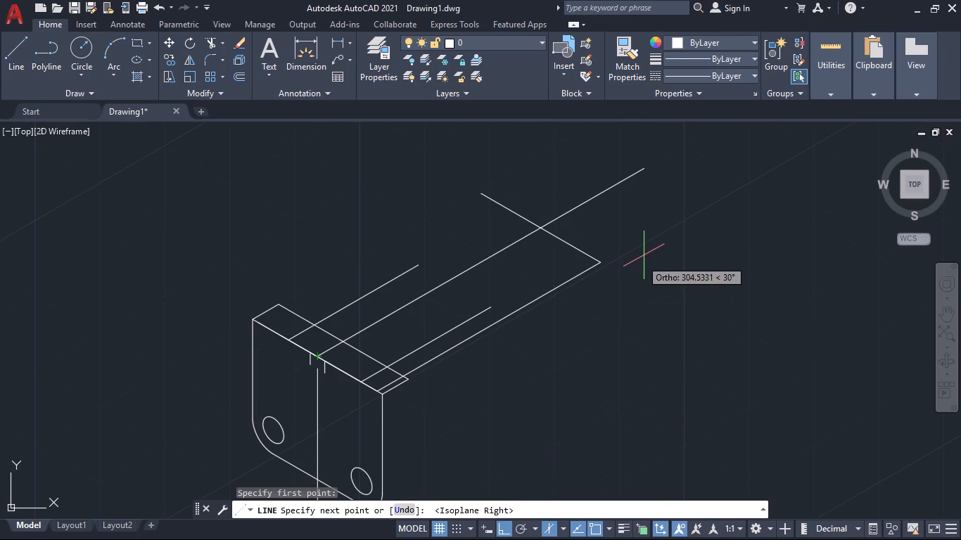
text(85)
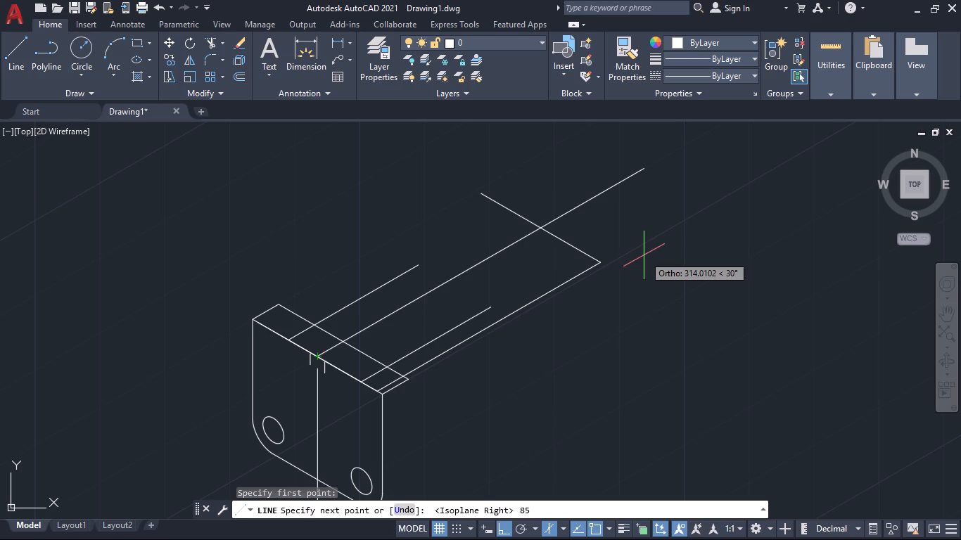
key(Return)
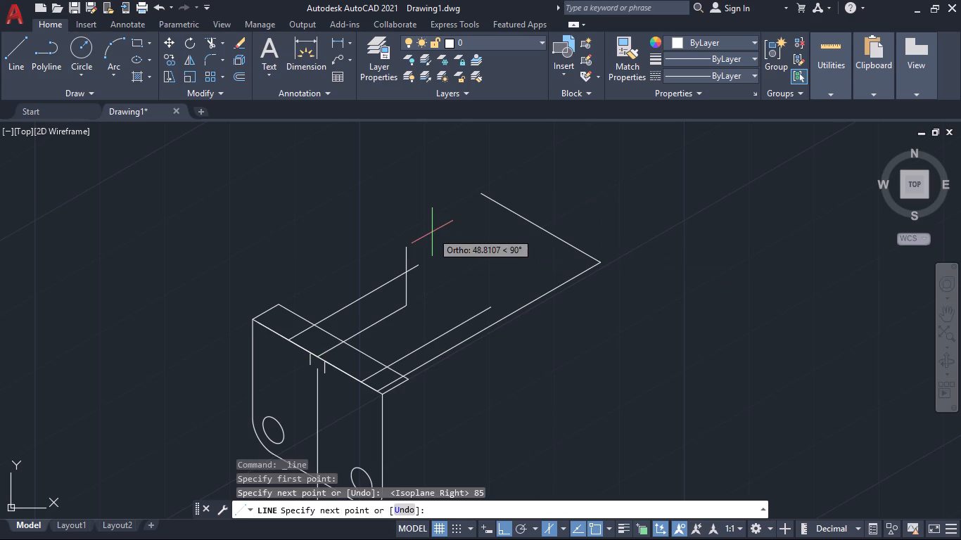
key(space)
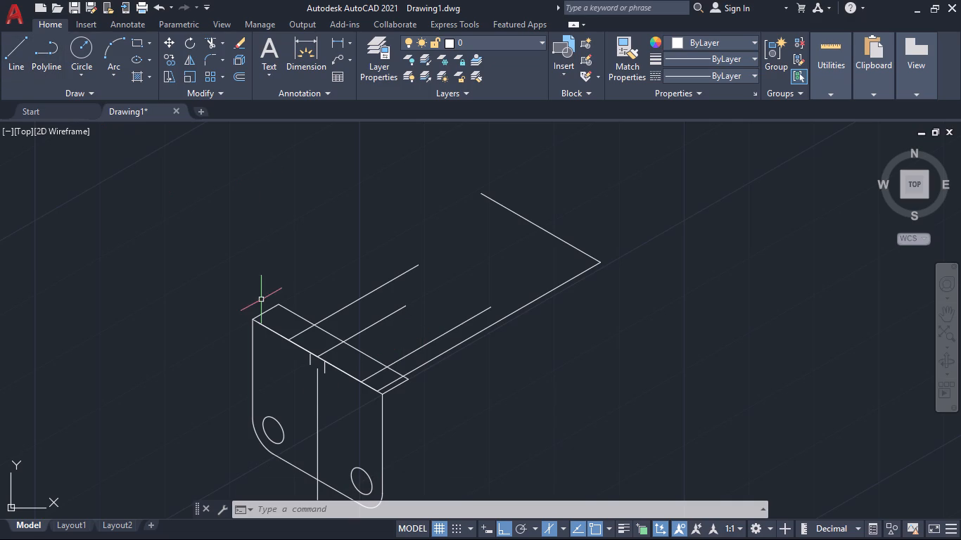
Enable polar tracking at 45° increments and draw a 45° line from the back edge's intersection with the lower arm line past the far end line.
click(12, 59)
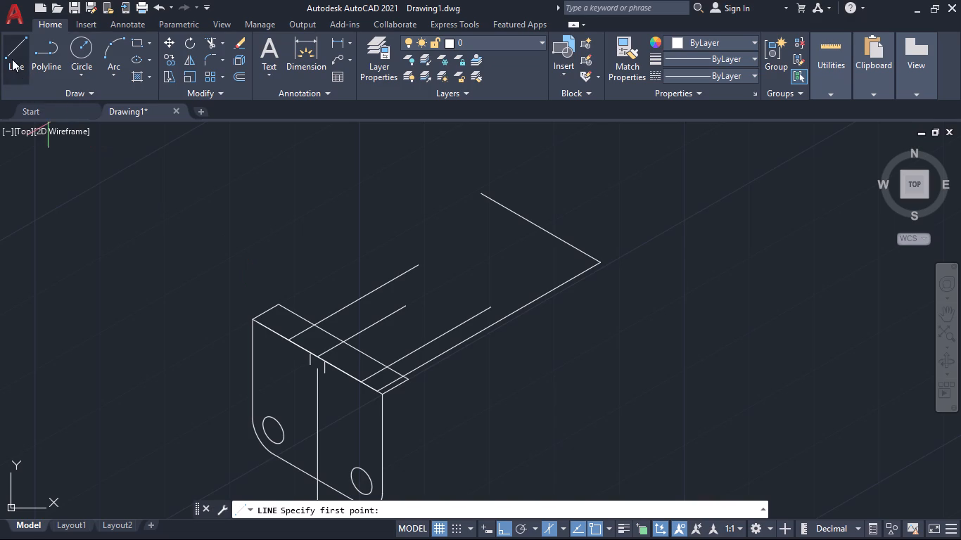
click(524, 528)
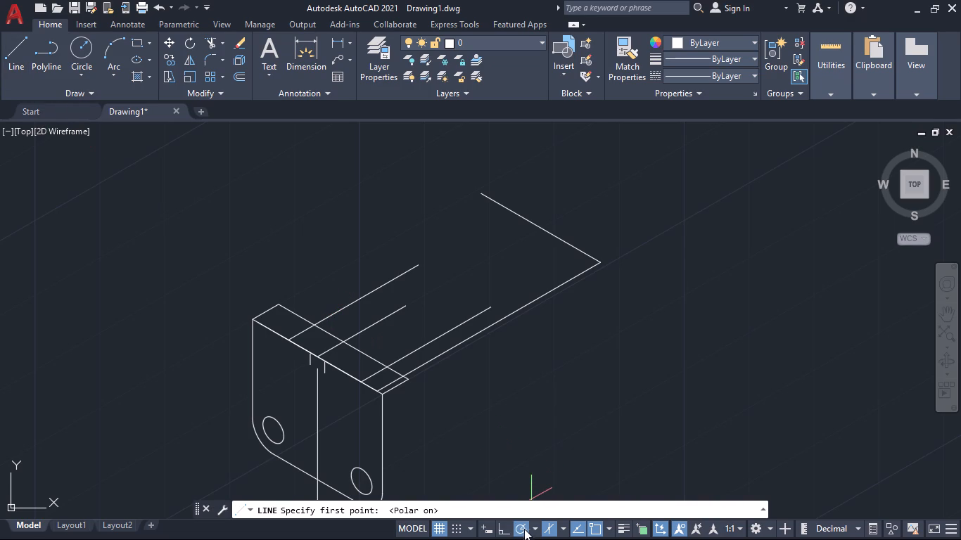
click(534, 530)
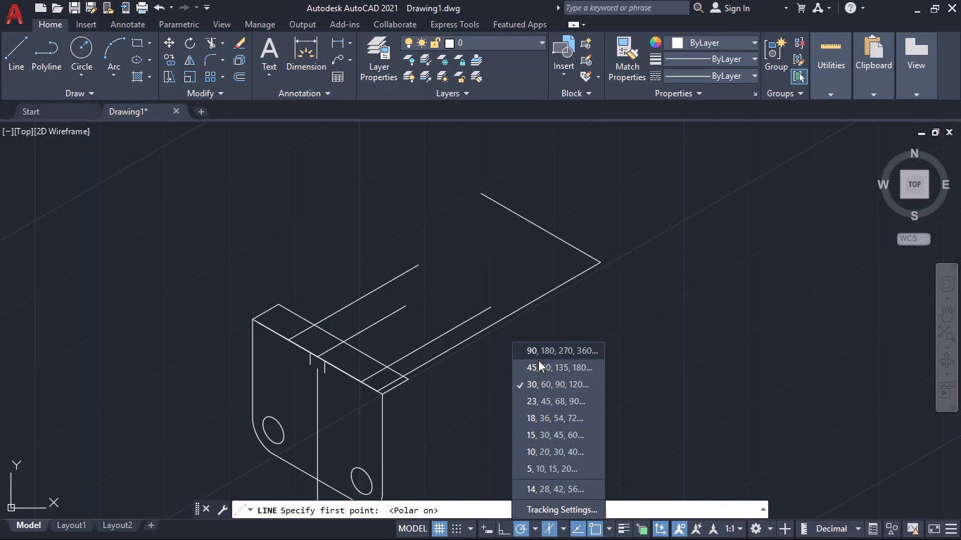
click(538, 366)
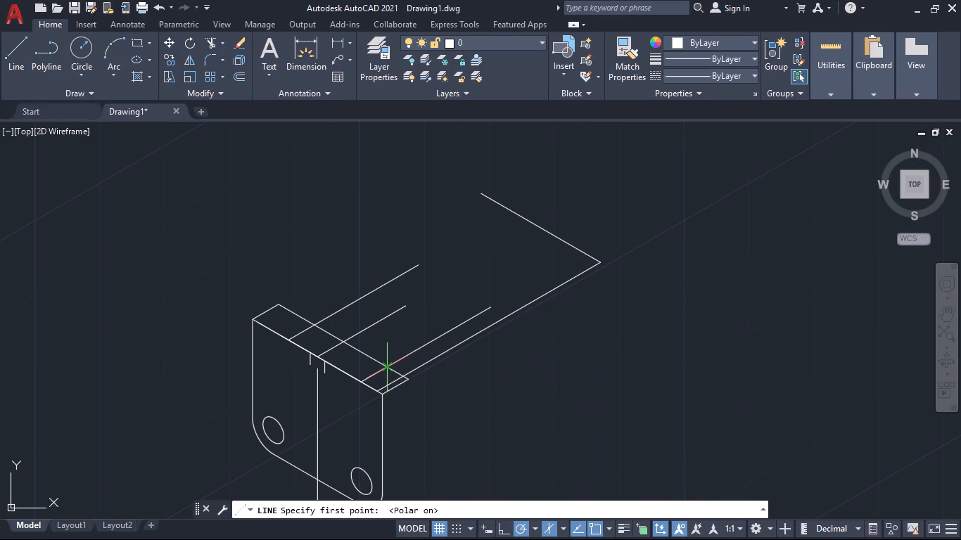
click(388, 366)
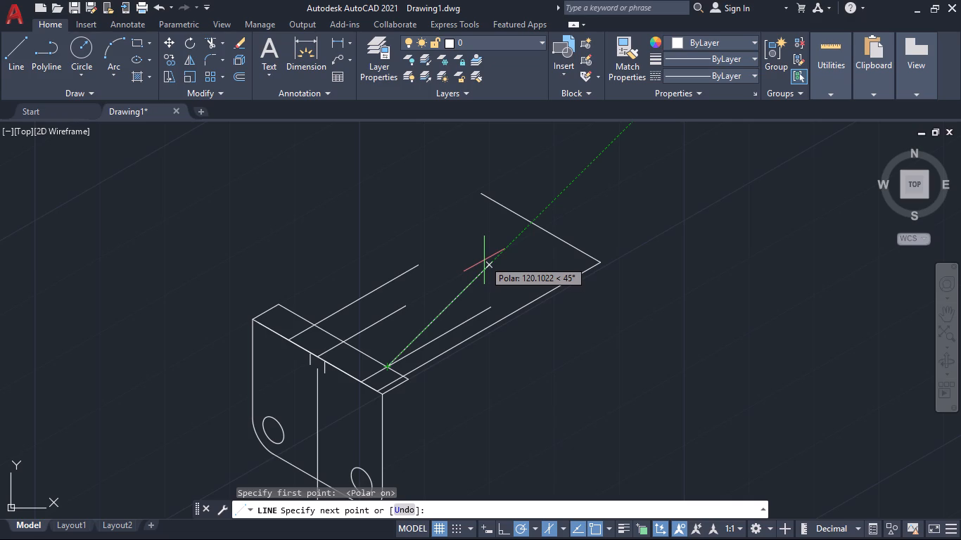
click(580, 169)
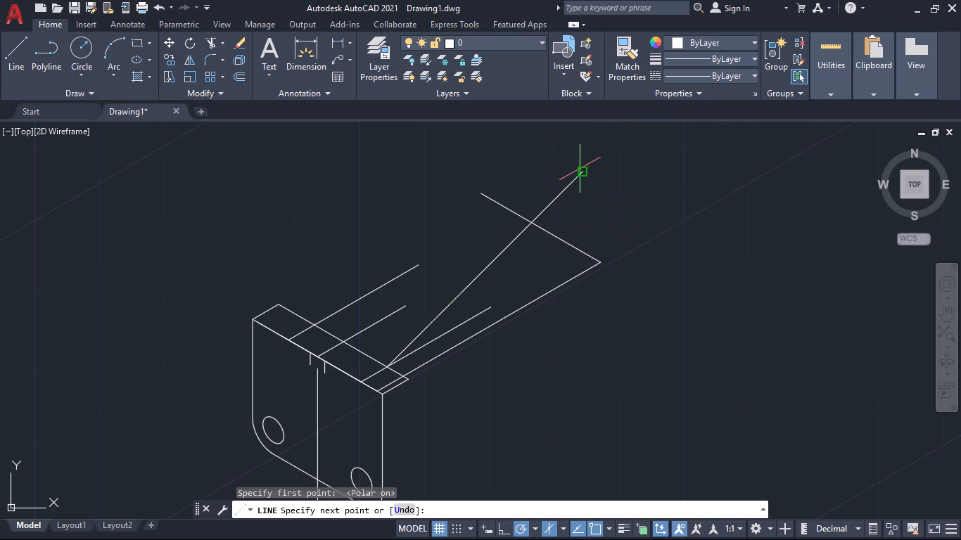
key(space)
Draw an 85-long line at 45° from the intersection of the upper arm line and the plate's back edge.
key(space)
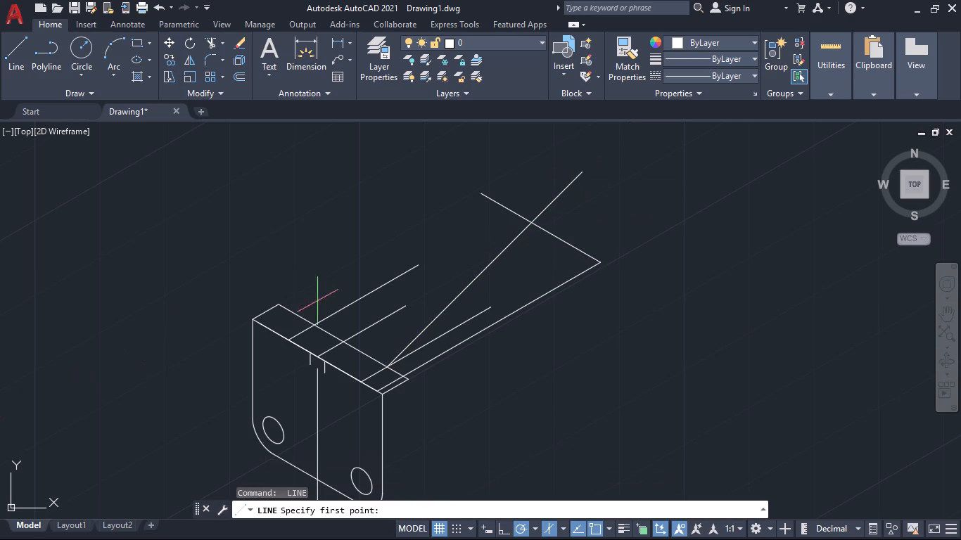
click(312, 323)
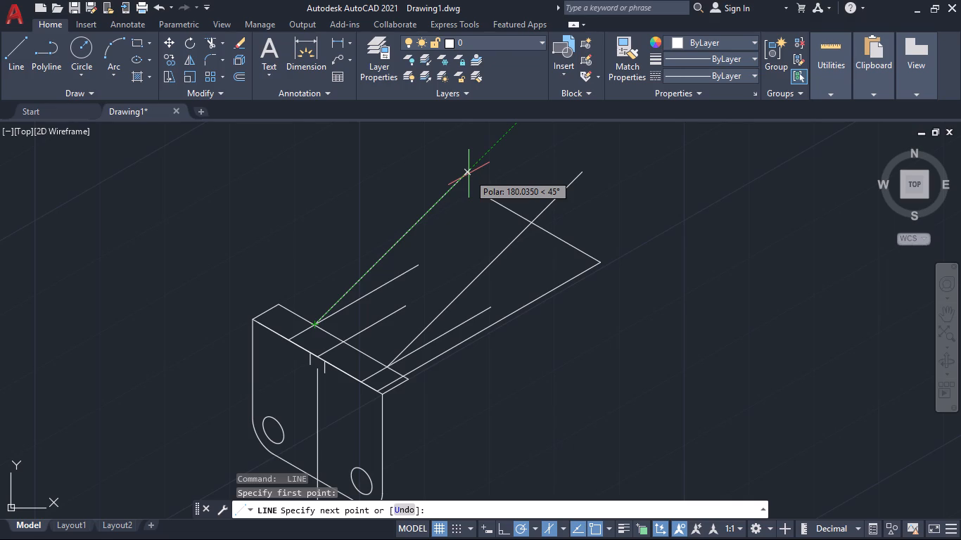
text(85)
key(Return)
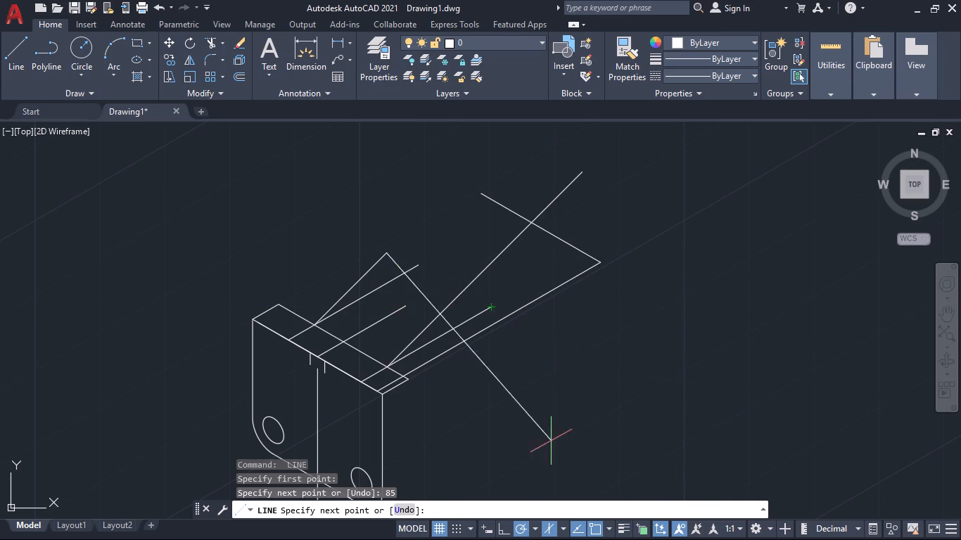
With Ortho on in the left isoplane, draw a cross line from the 85-long line's end over the other 45° line and past the lower outline line.
click(504, 527)
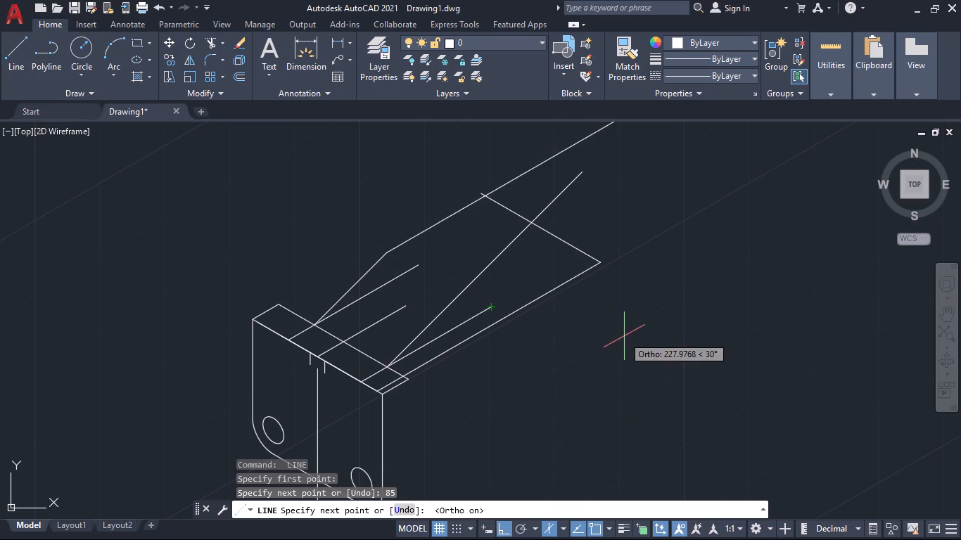
click(562, 527)
click(582, 460)
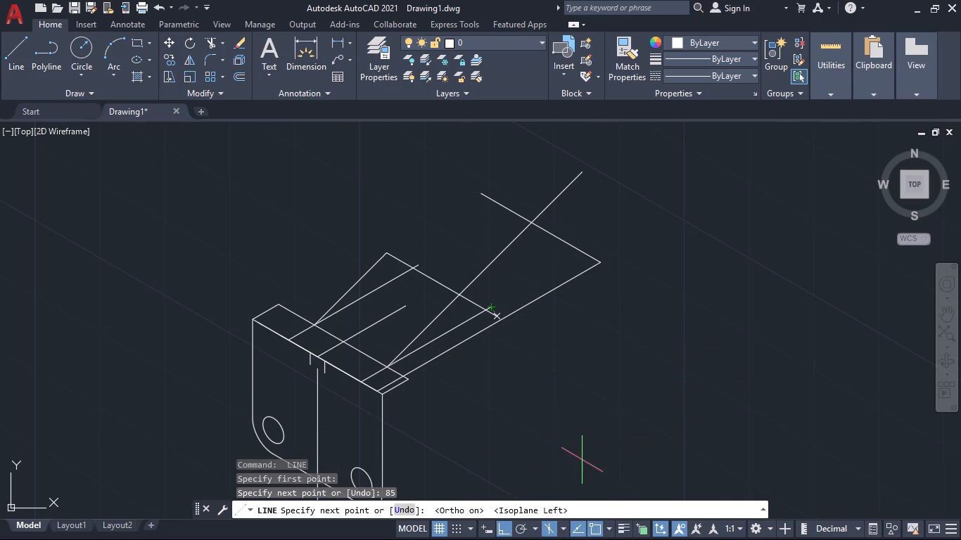
click(656, 432)
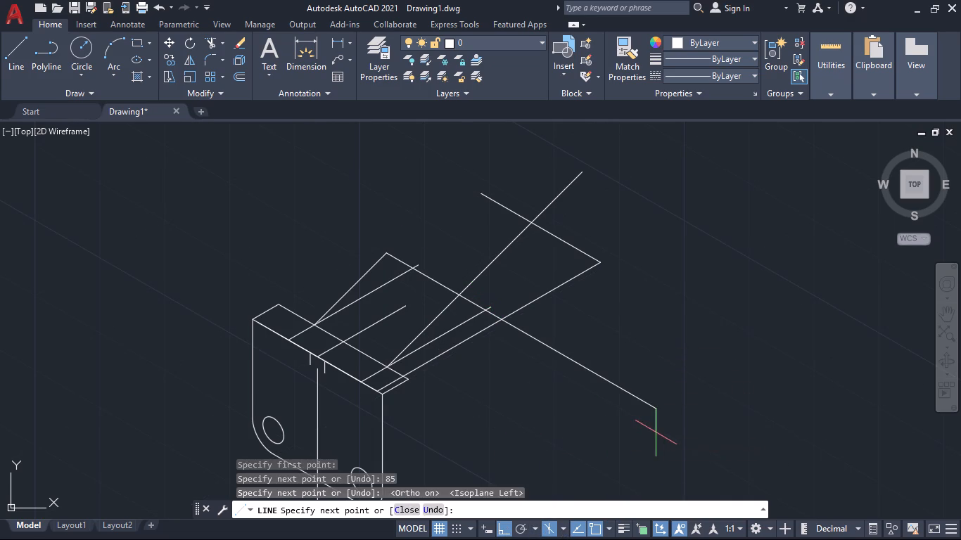
key(Escape)
key(space)
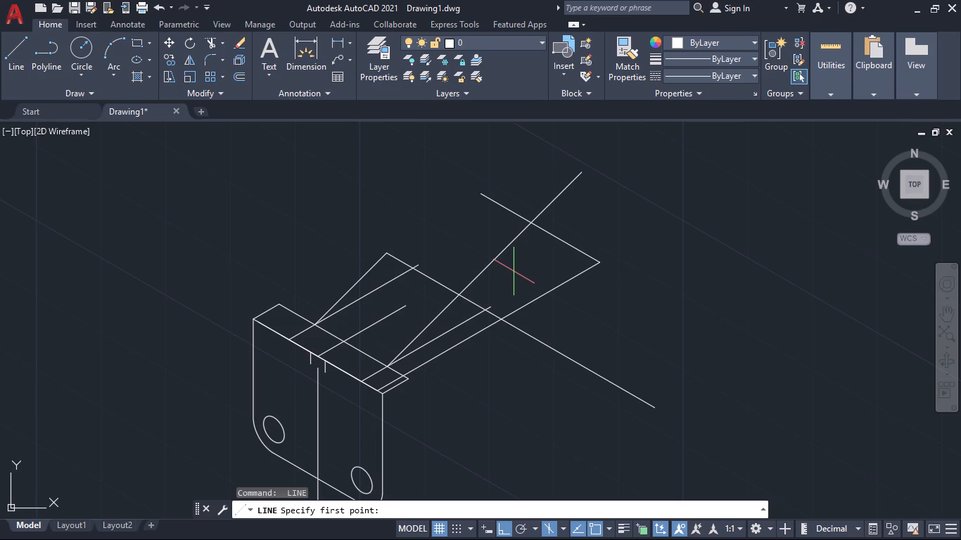
key(Escape)
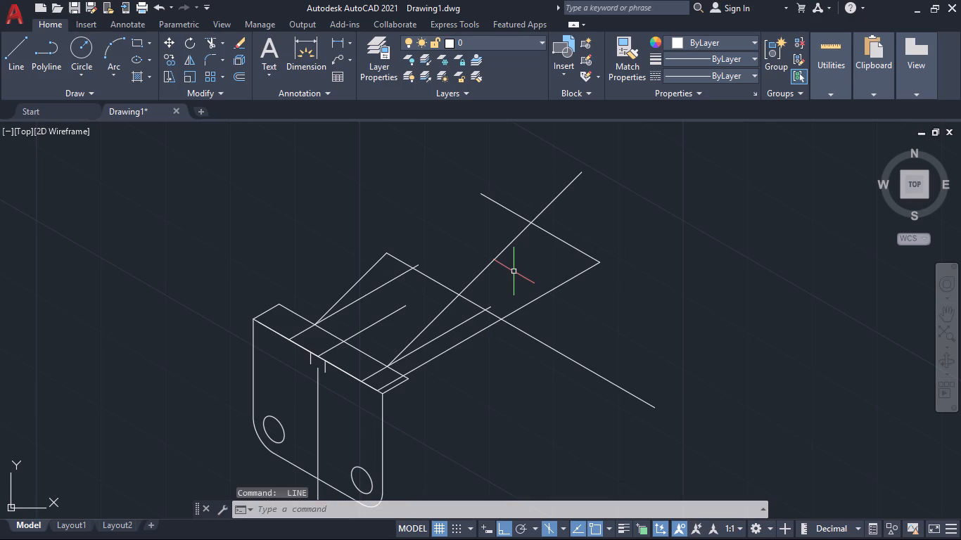
Trim away the three 30° arm lines beyond the plate's back edge, including the two stubs left past the cross line.
text(tr)
key(Return)
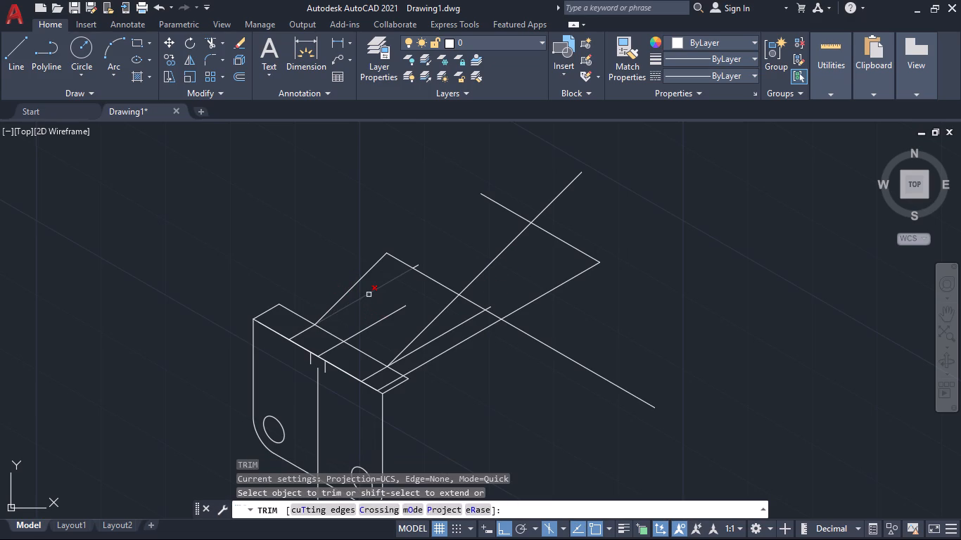
click(379, 288)
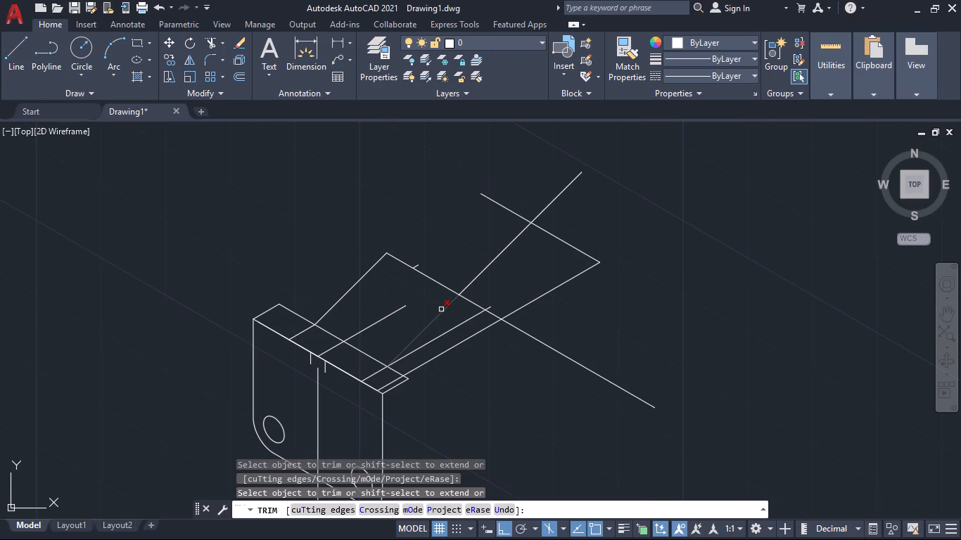
click(454, 330)
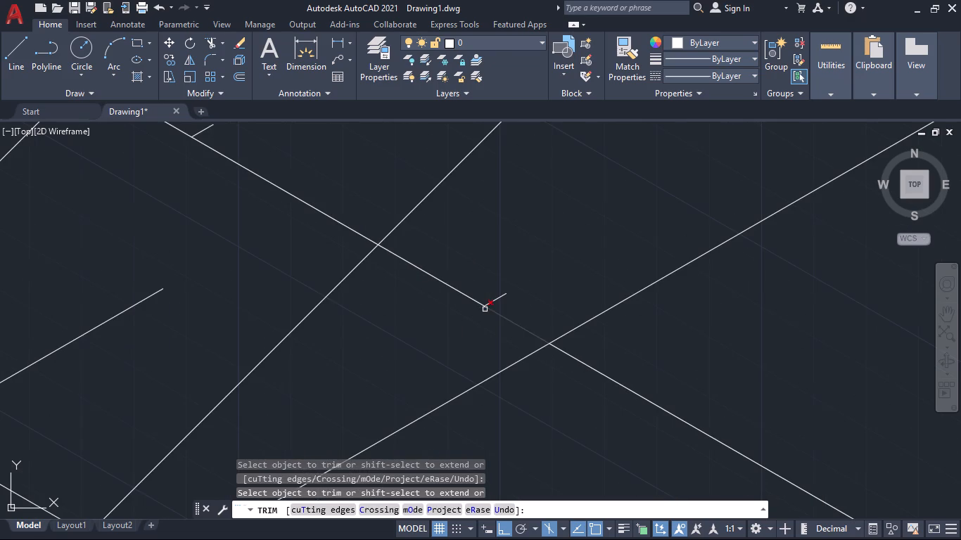
click(496, 299)
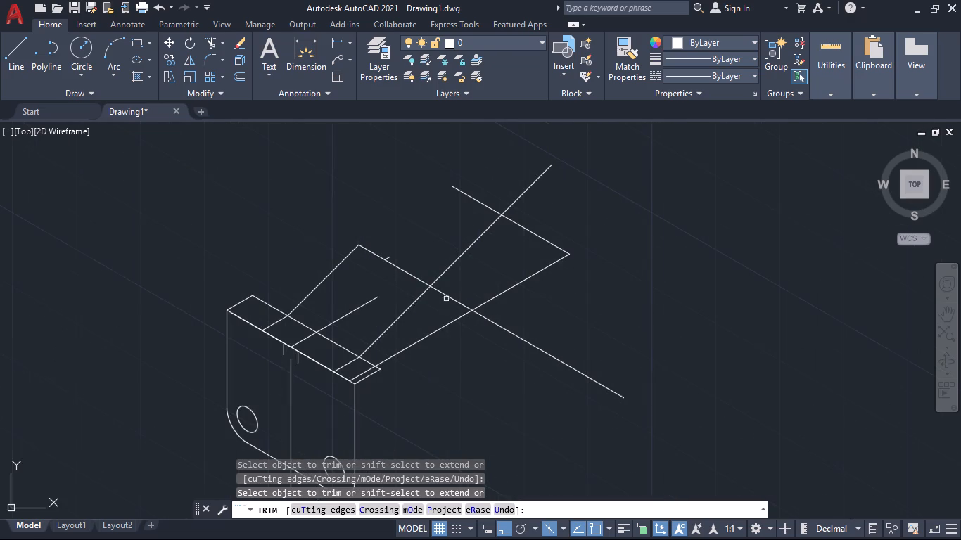
click(367, 270)
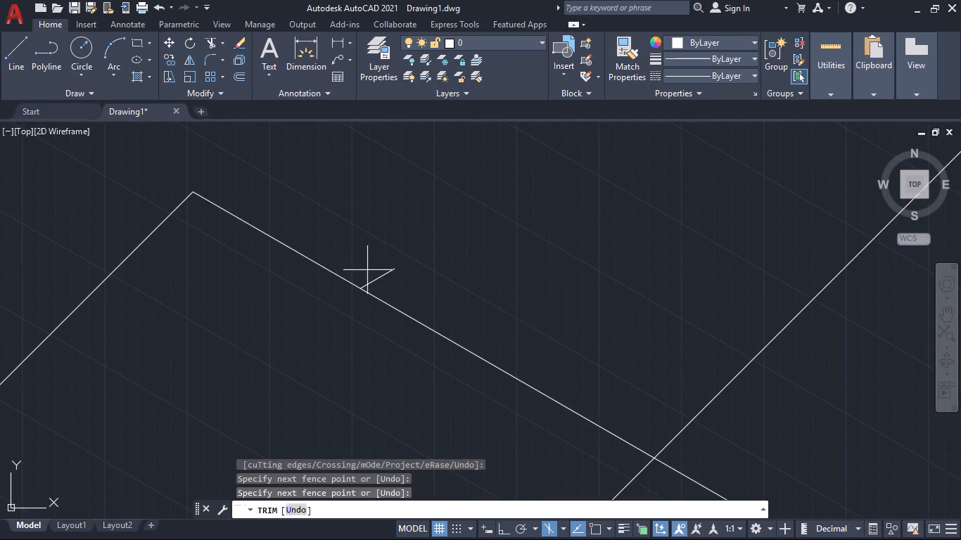
click(393, 287)
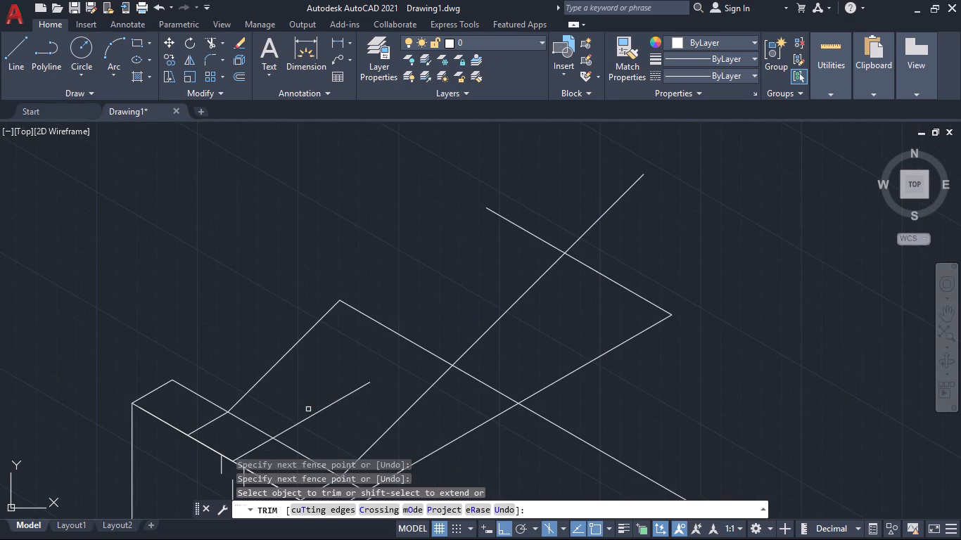
click(313, 416)
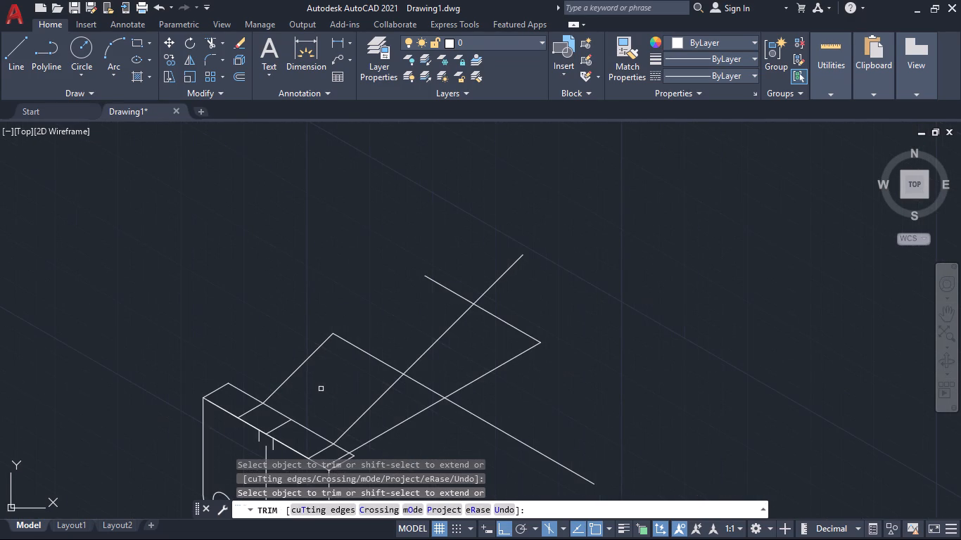
key(Escape)
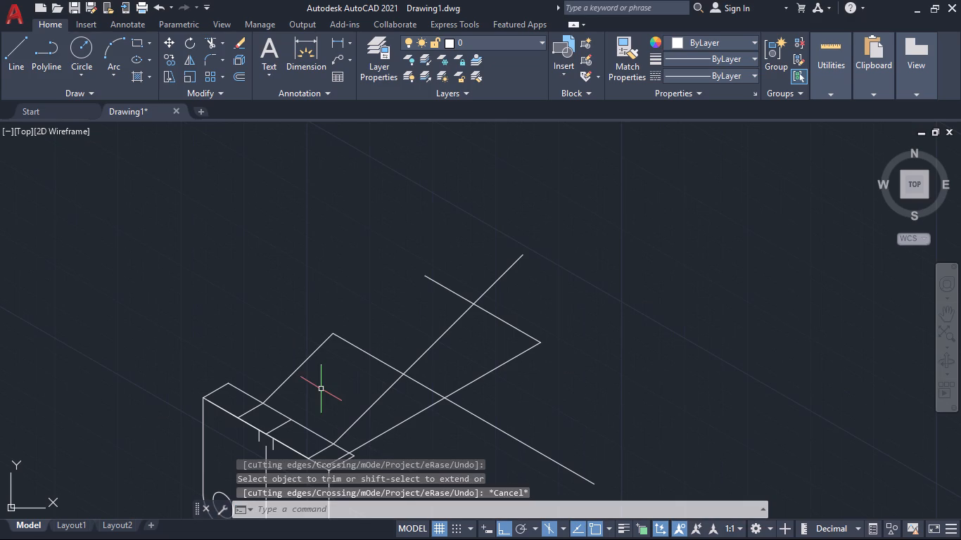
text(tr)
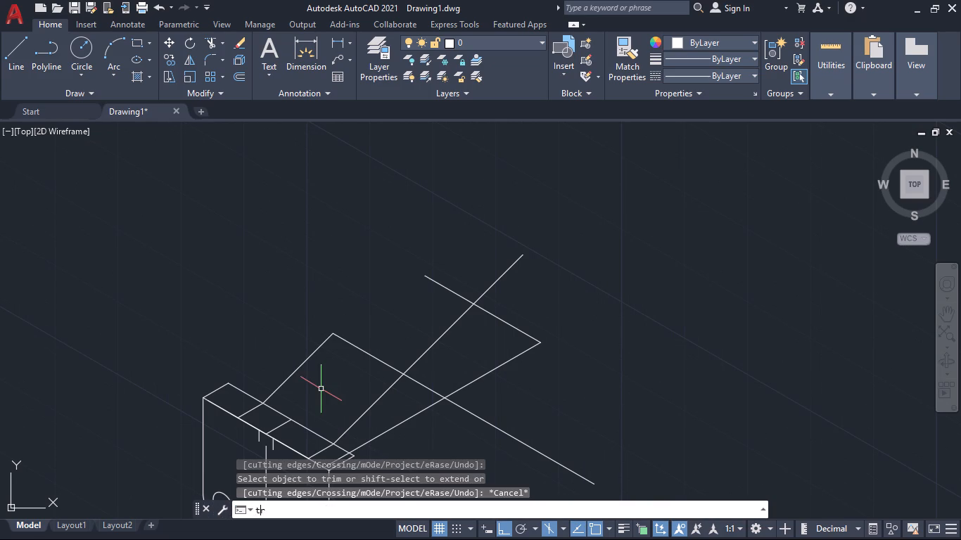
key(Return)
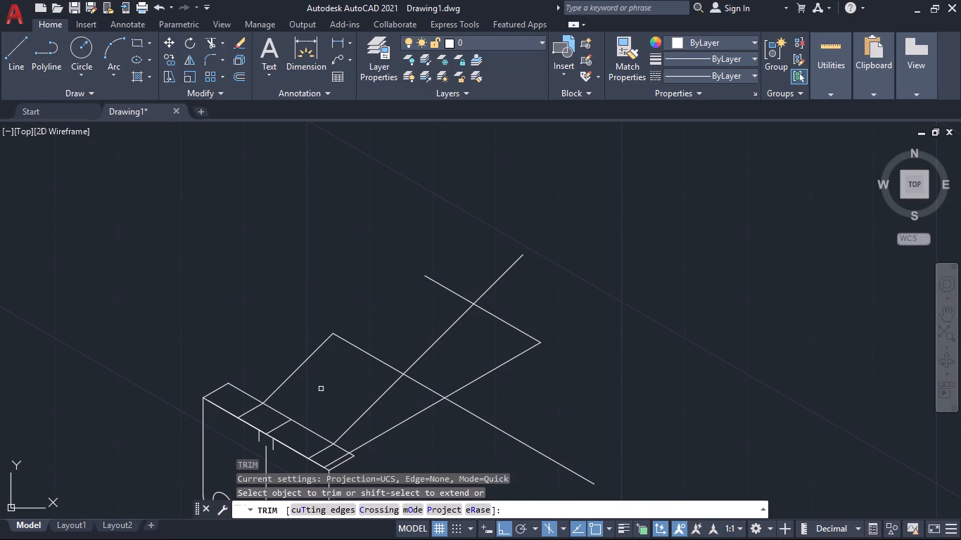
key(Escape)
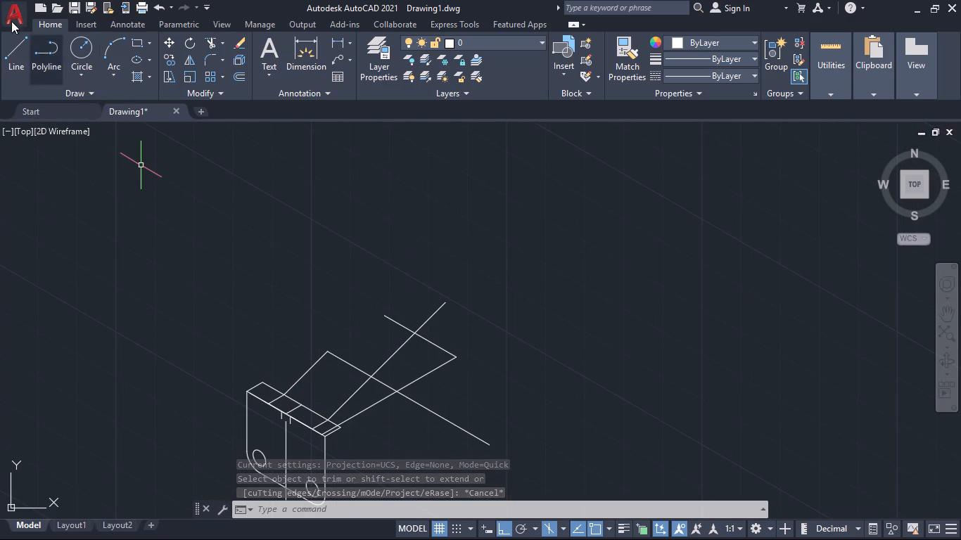
From the plate's top front edge midpoint, draw a 35-long line toward its upper corner, continuing with a 25-long line along 30° in the right isoplane.
click(15, 46)
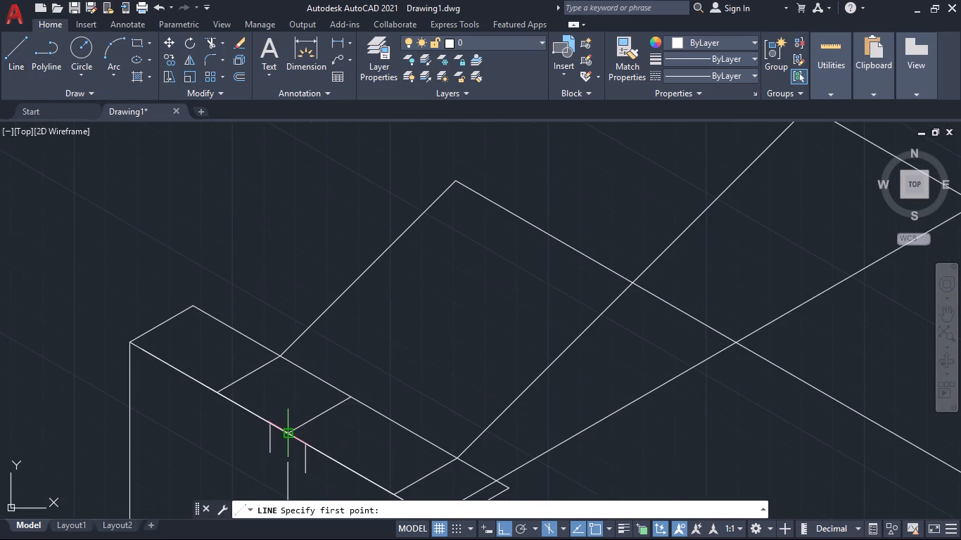
click(287, 434)
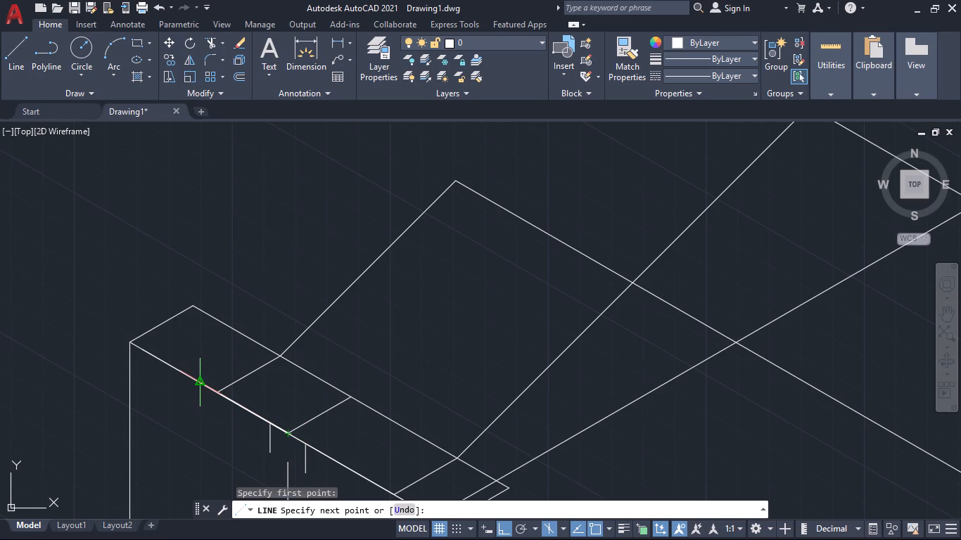
text(35)
key(Return)
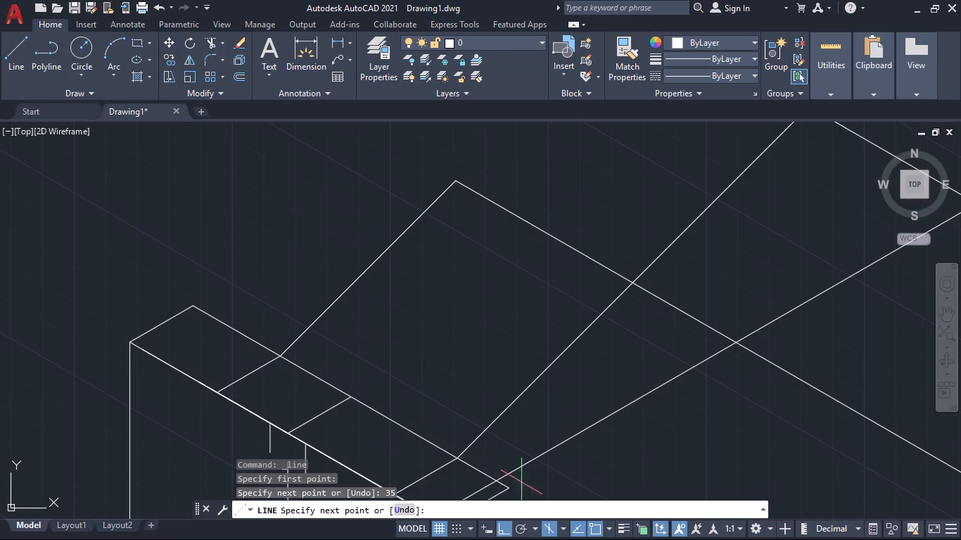
click(560, 527)
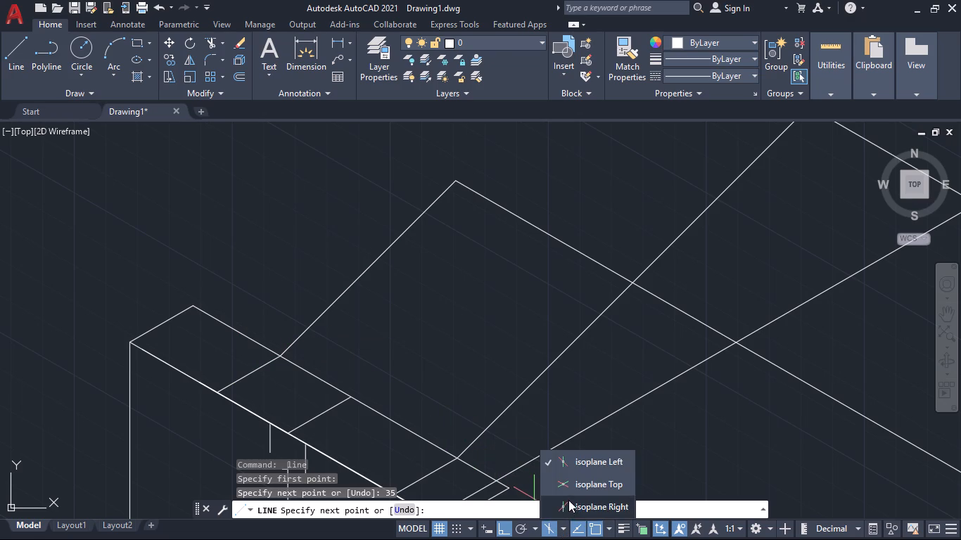
click(568, 500)
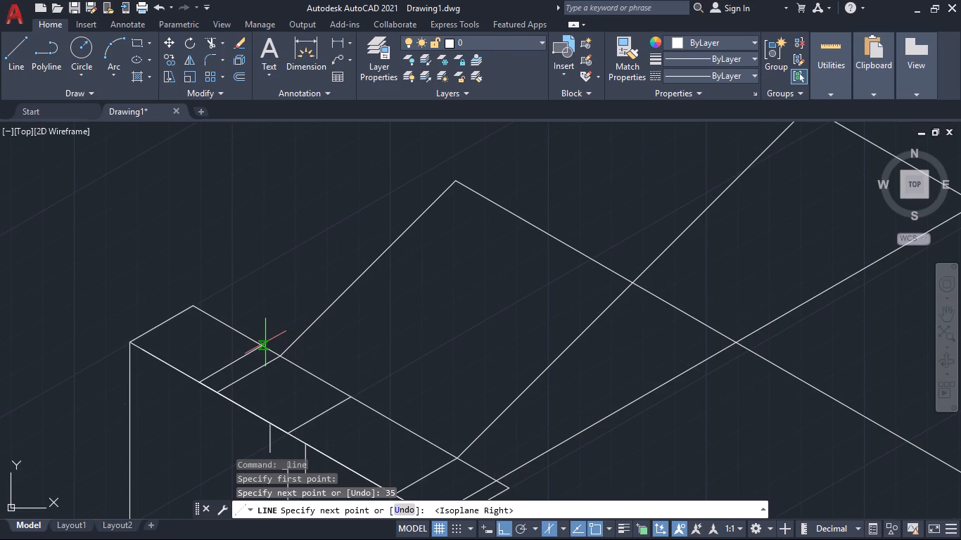
text(25)
key(Return)
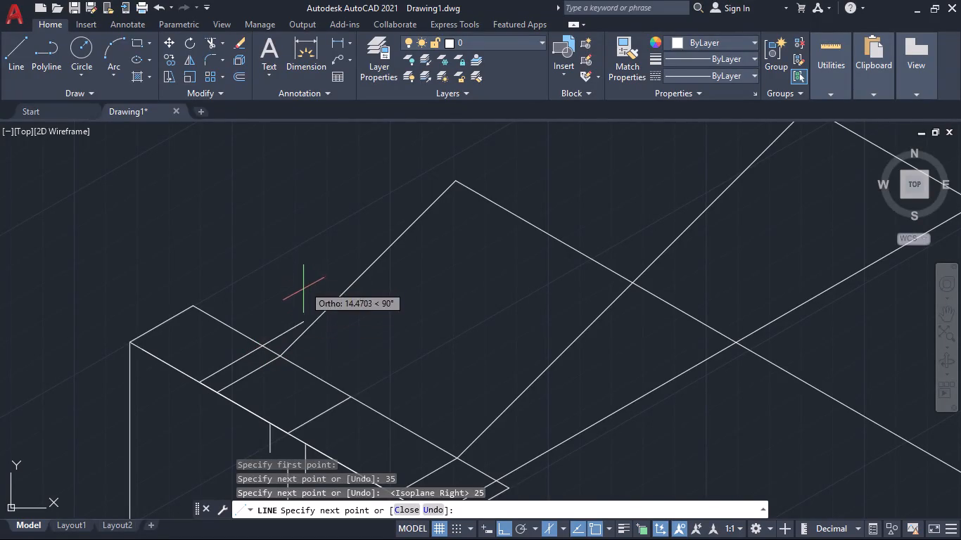
Continue with an 85-long line at 45° using polar tracking, and join its end to the start of the long cross line.
click(533, 528)
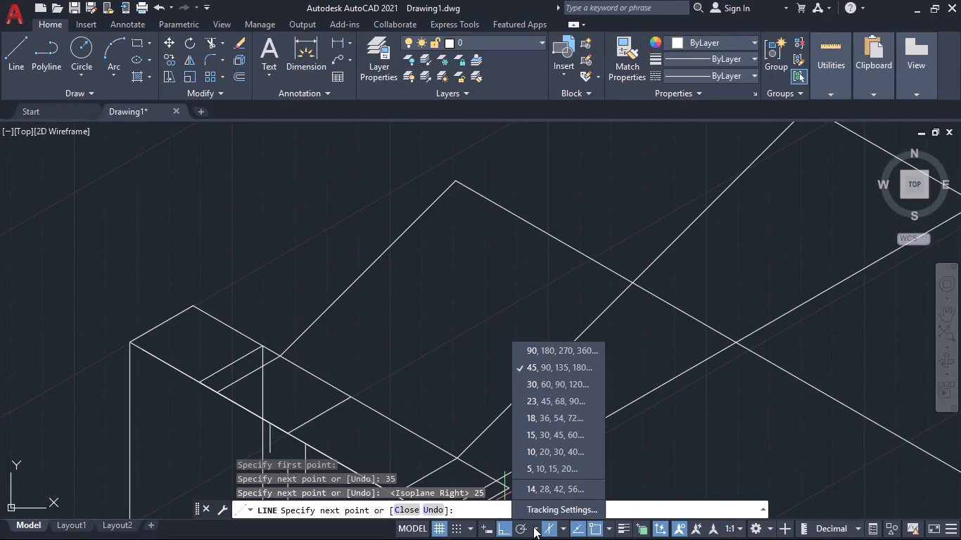
click(543, 371)
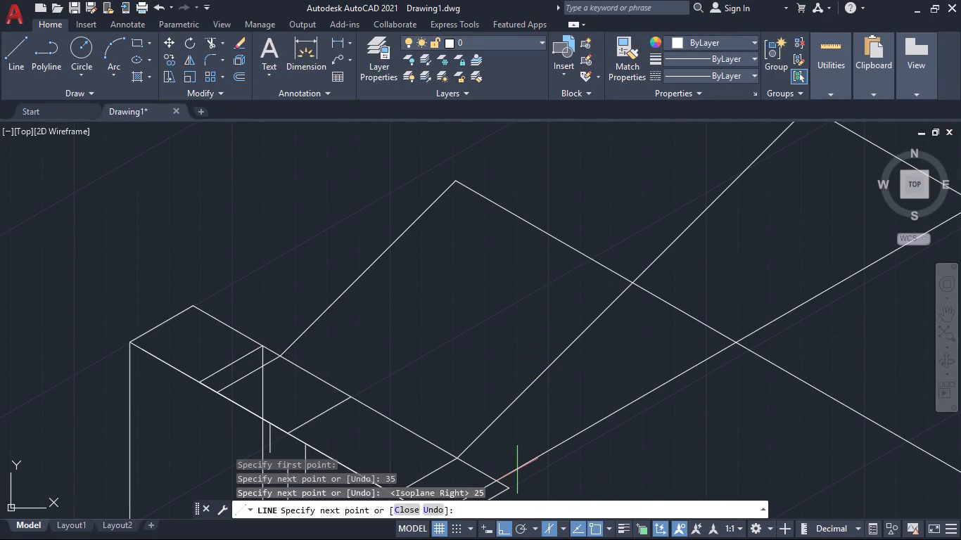
click(520, 530)
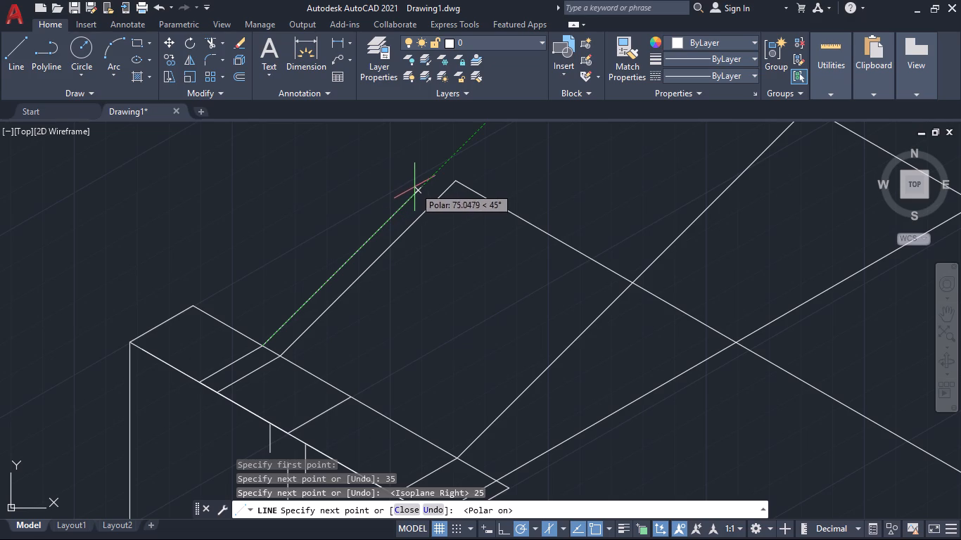
text(85)
key(Return)
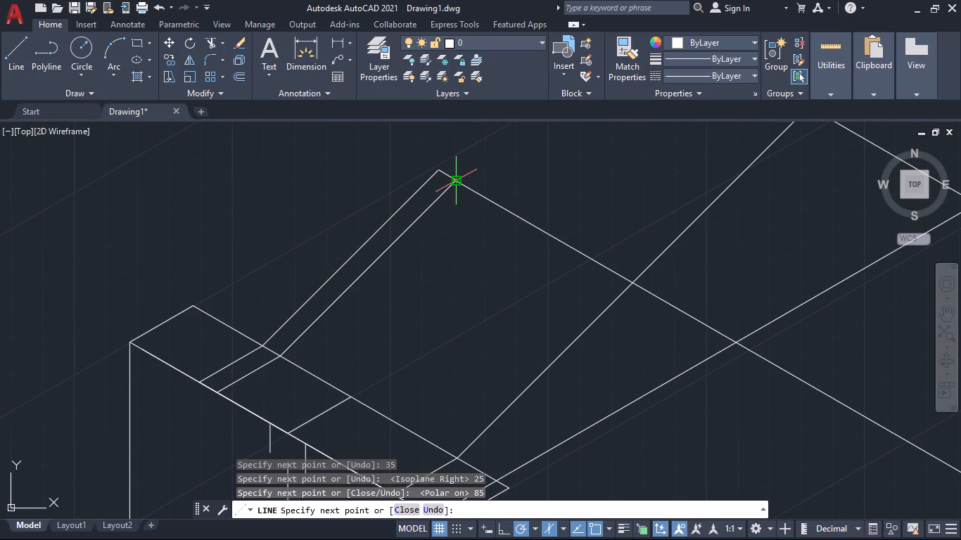
click(457, 176)
key(Escape)
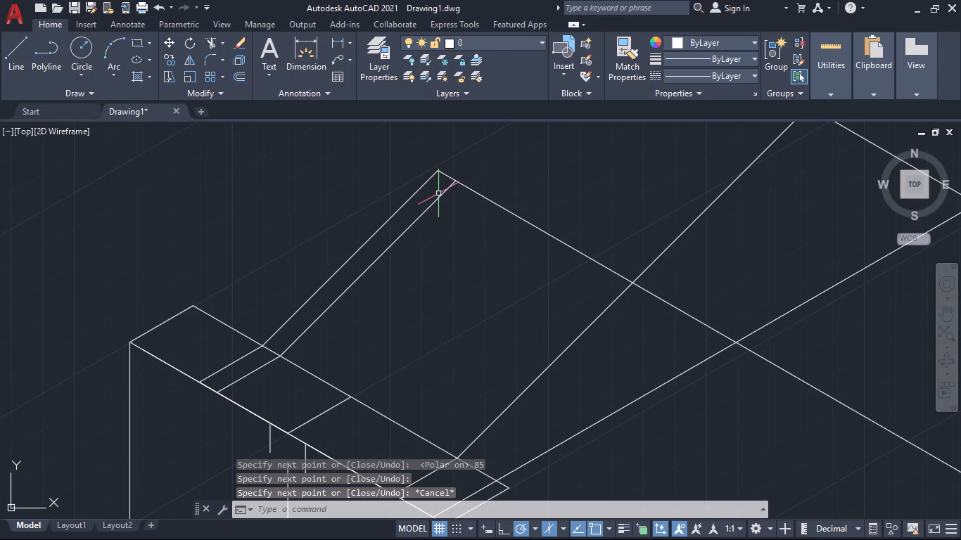
Delete the earlier 85-long 45° line and the short 30° line at its foot across the plate's top face.
click(436, 200)
key(Delete)
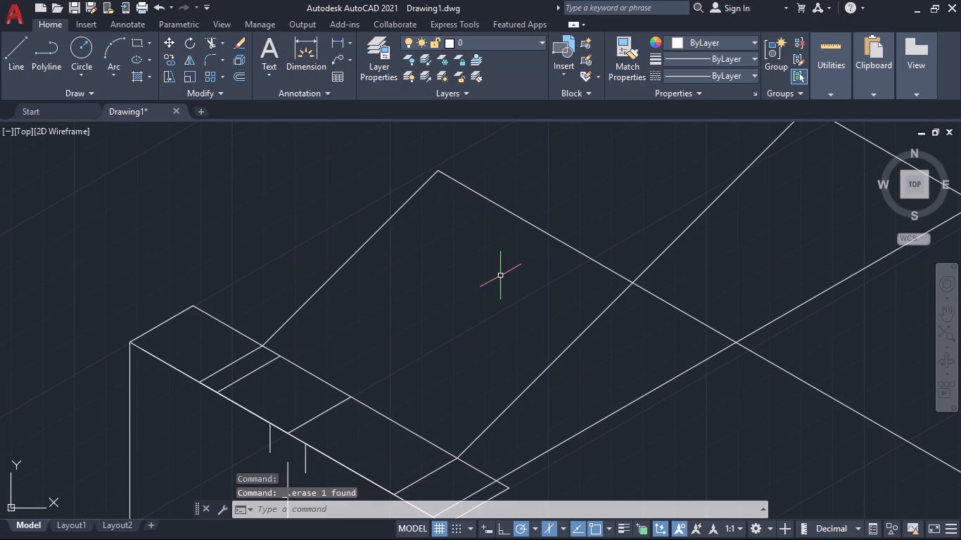
click(267, 361)
key(Delete)
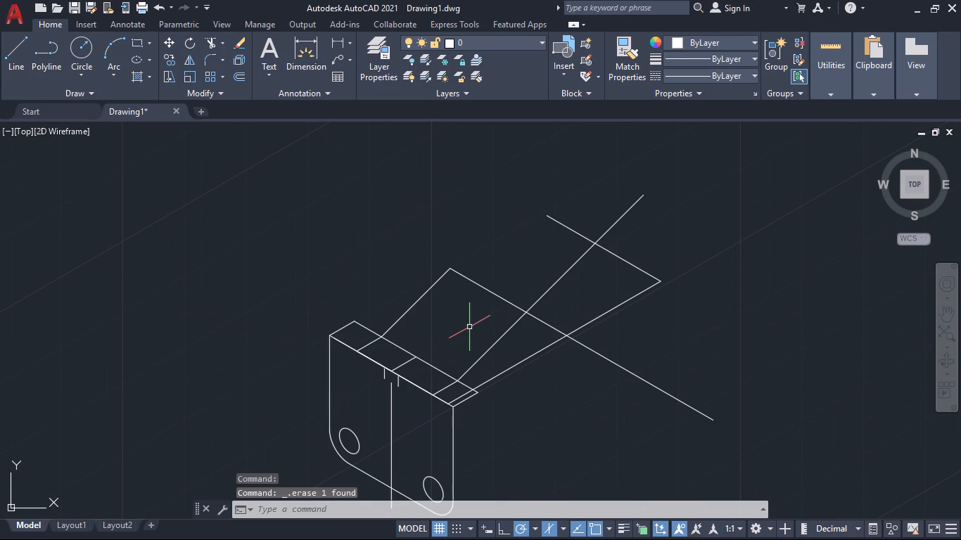
Trim the second 45° arm line and the long cross line back to their intersection, removing all overshoot beyond the arm's outer corner.
text(tr)
key(Return)
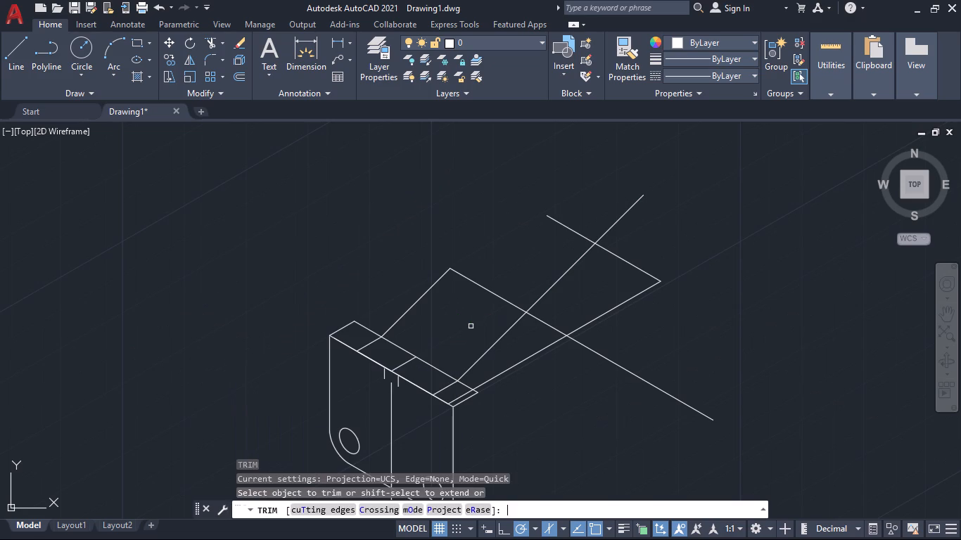
click(538, 283)
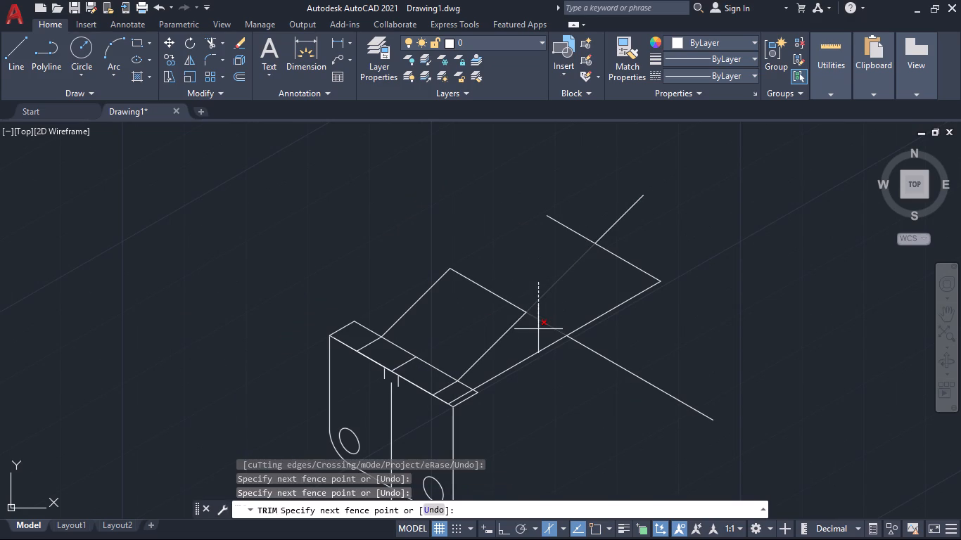
click(538, 329)
click(616, 195)
click(632, 235)
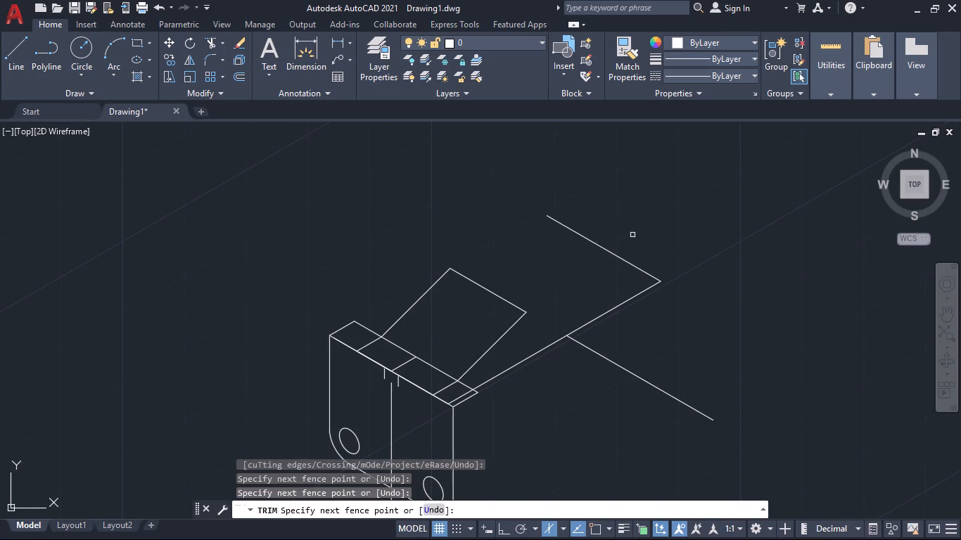
drag(653, 335, 564, 378)
click(564, 378)
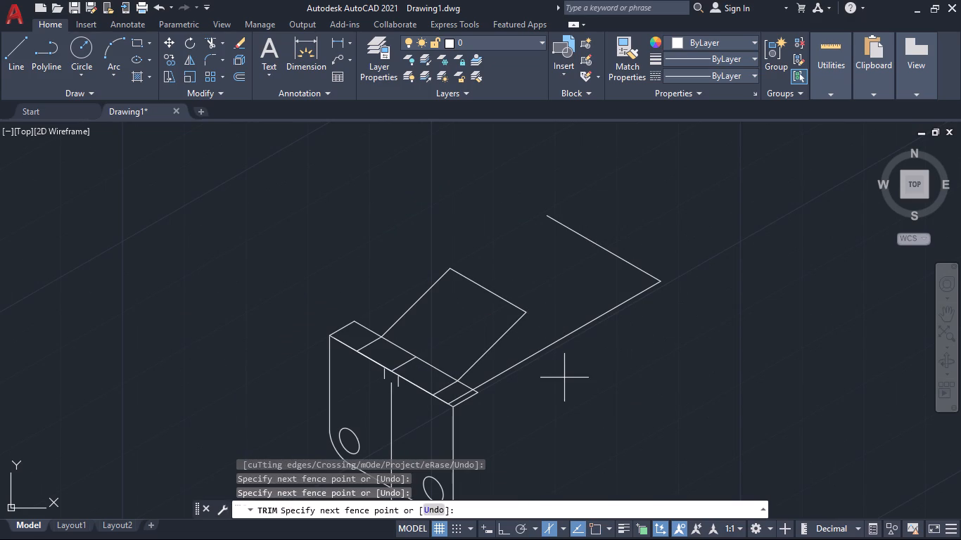
click(708, 467)
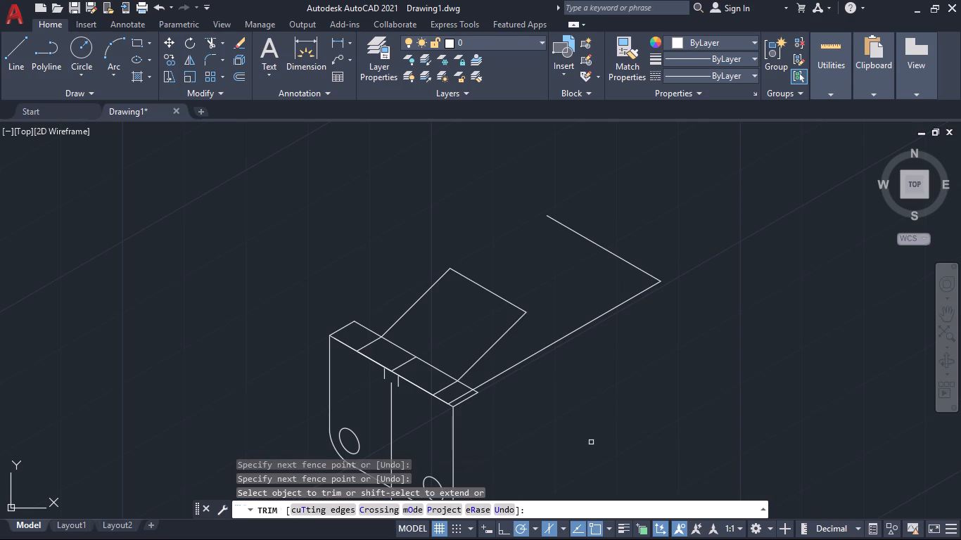
Trim away the long 30° construction line, including its piece on the plate's top face, and the loose line beyond the arm.
click(461, 395)
click(489, 384)
click(497, 369)
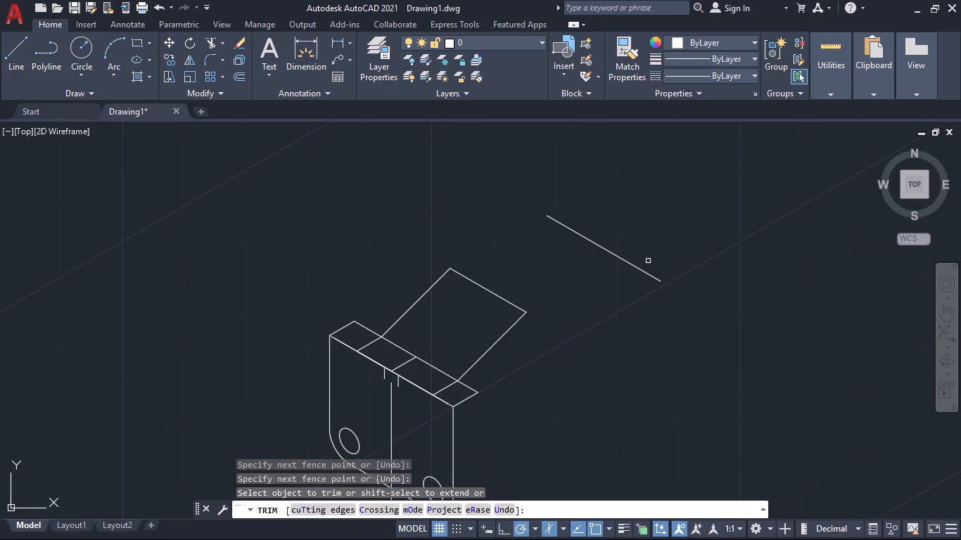
click(630, 225)
click(610, 271)
key(Escape)
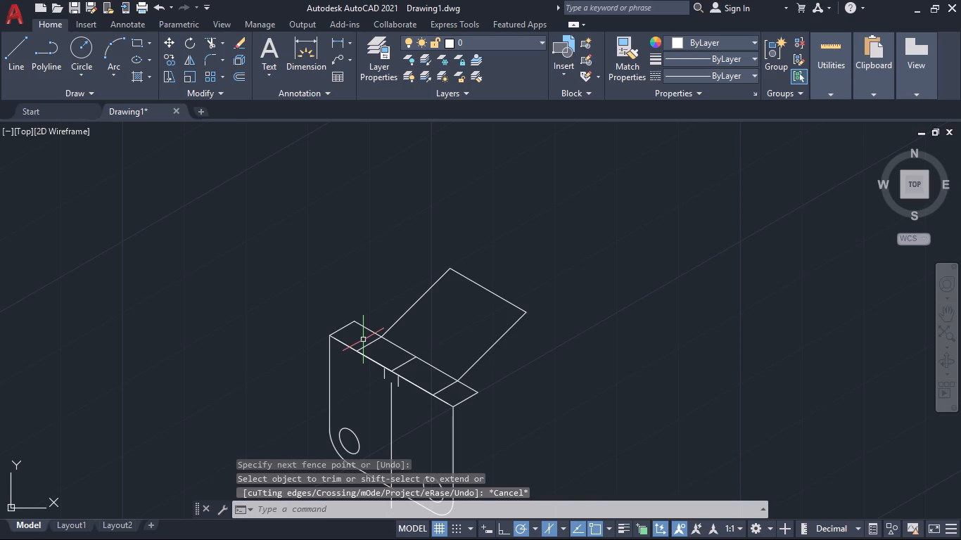
Draw an 85-long line at 45° from the plate's top front edge, starting at the front end of the upper short 30° line.
key(l)
key(Return)
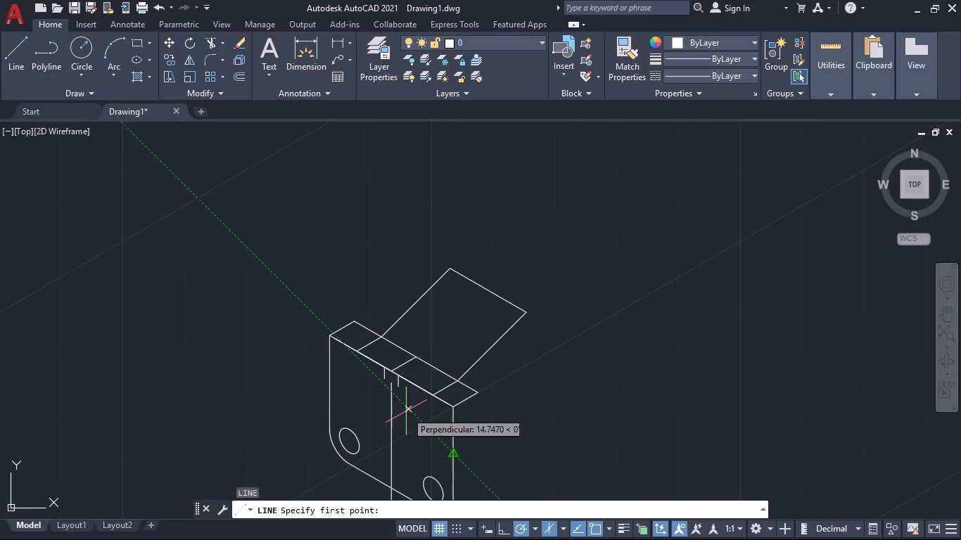
click(357, 354)
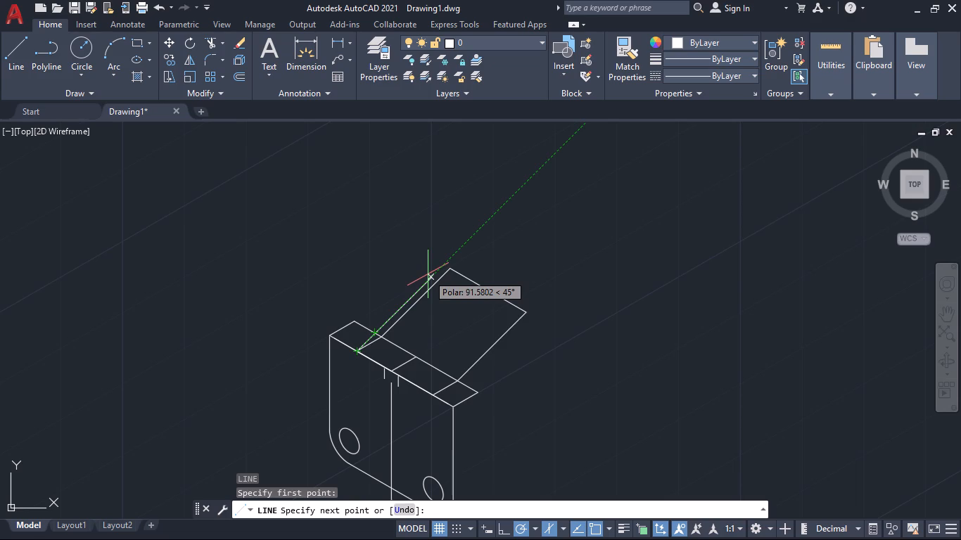
text(85)
key(Return)
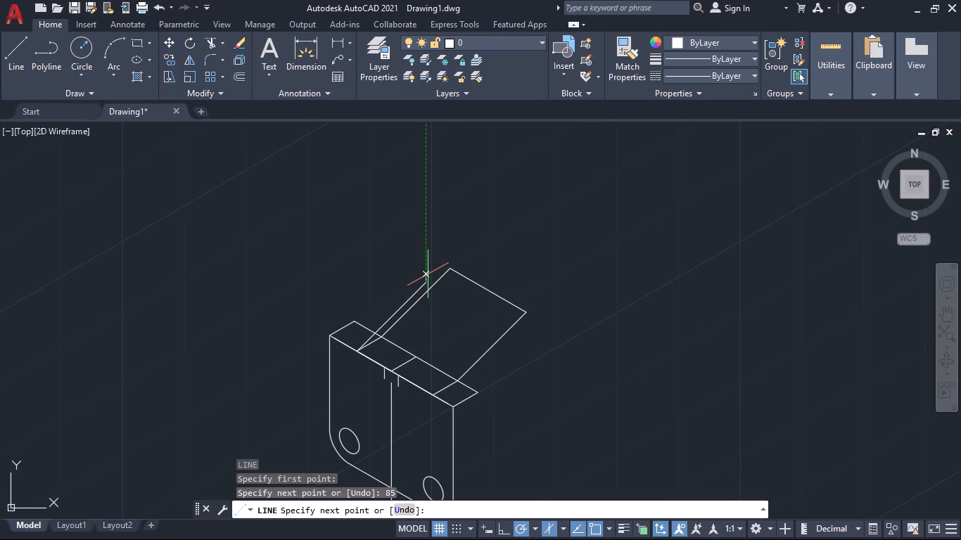
key(space)
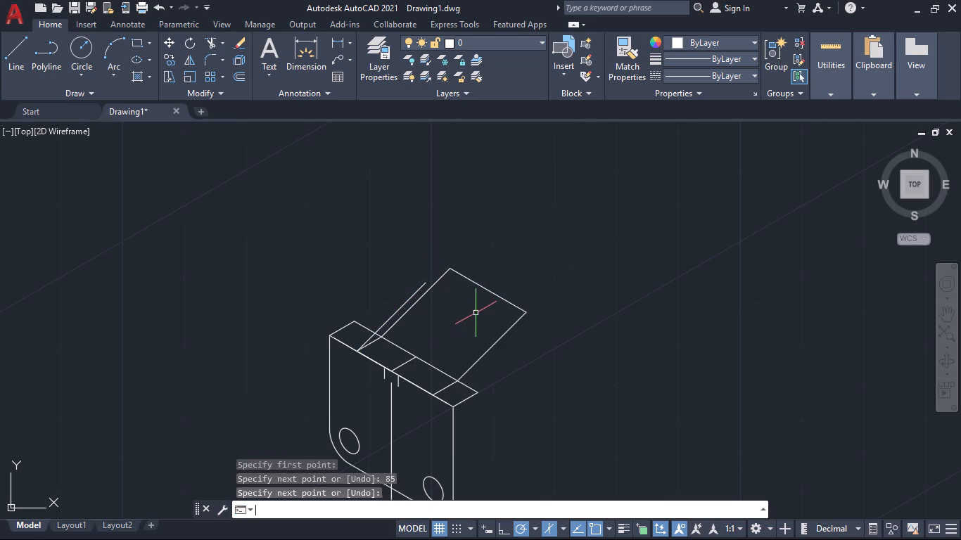
Draw a parallel 85-long line at 45° from the lower short 30° line's front end, and join its end to the first line's end.
key(space)
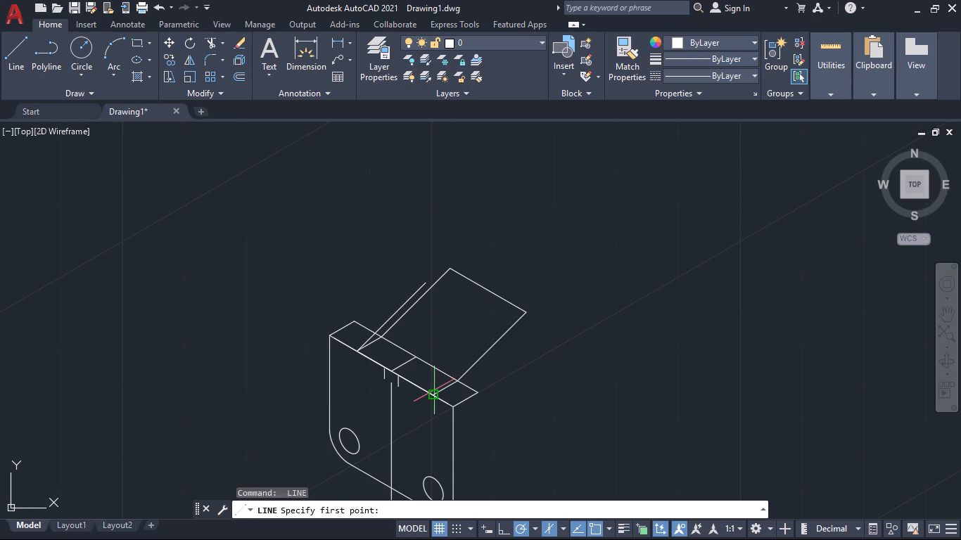
click(434, 394)
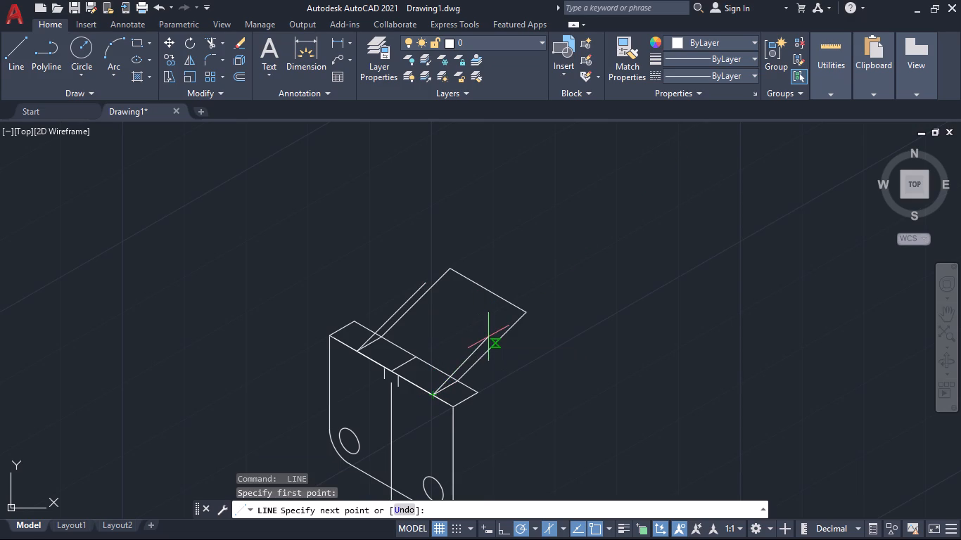
text(85)
key(Return)
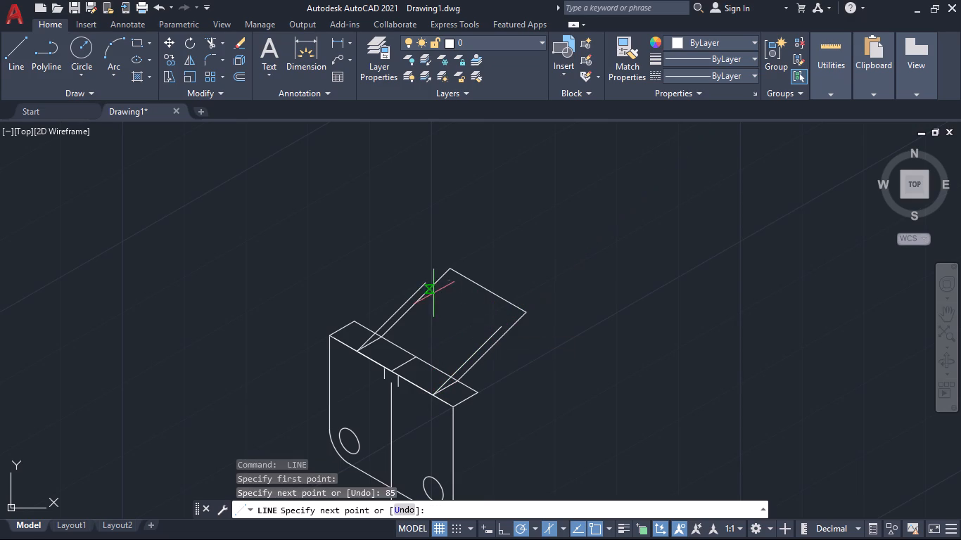
click(424, 283)
key(space)
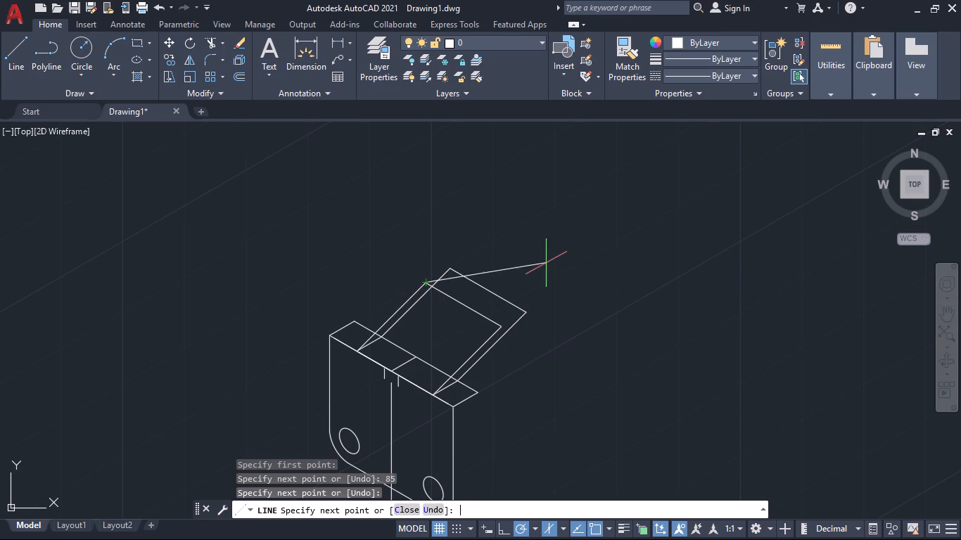
Delete the earlier arm outline starting at the plate's back edge: both 45° lines and the two cross line pieces.
click(513, 302)
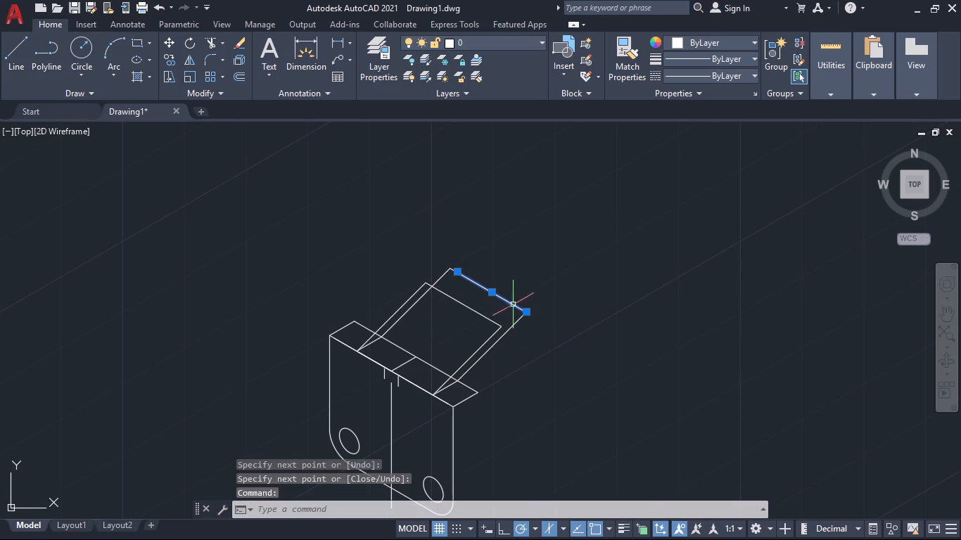
click(511, 328)
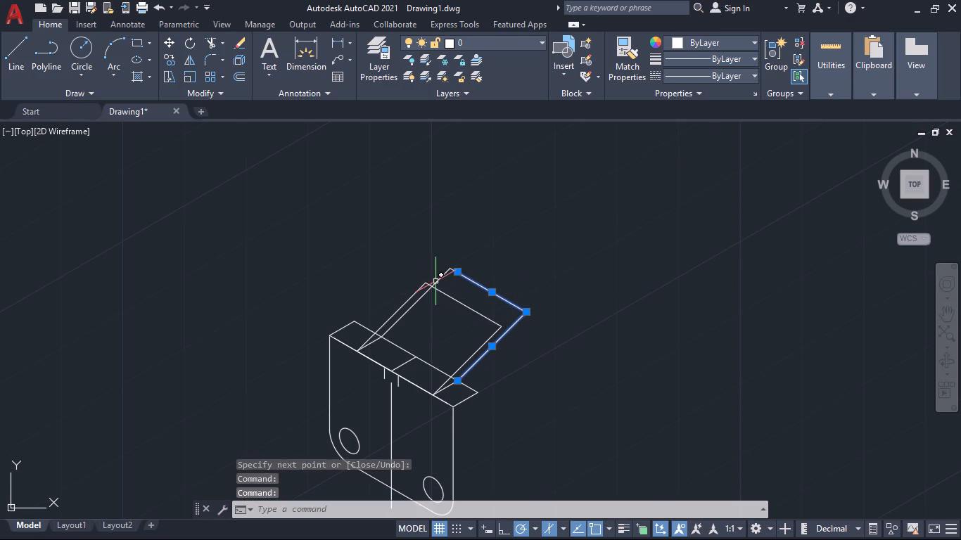
click(435, 281)
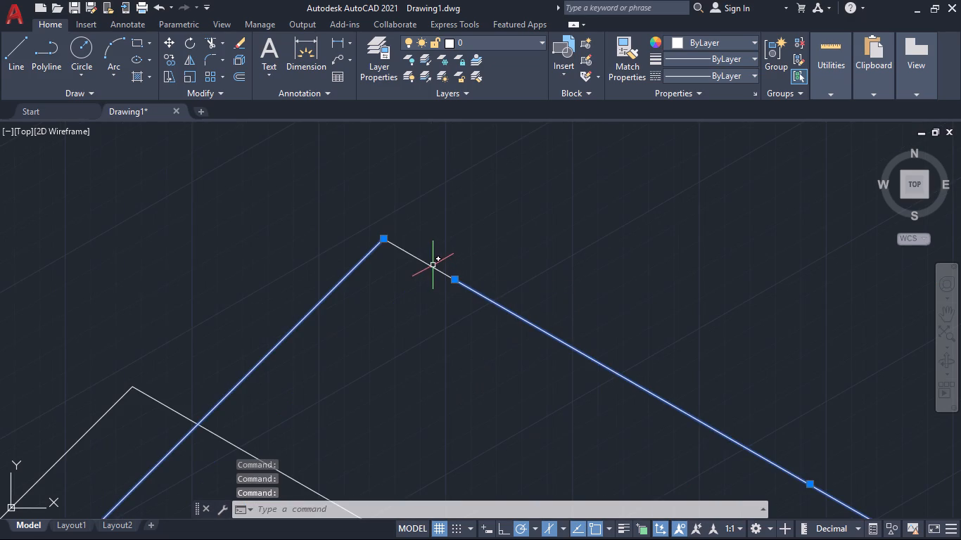
click(433, 265)
key(Delete)
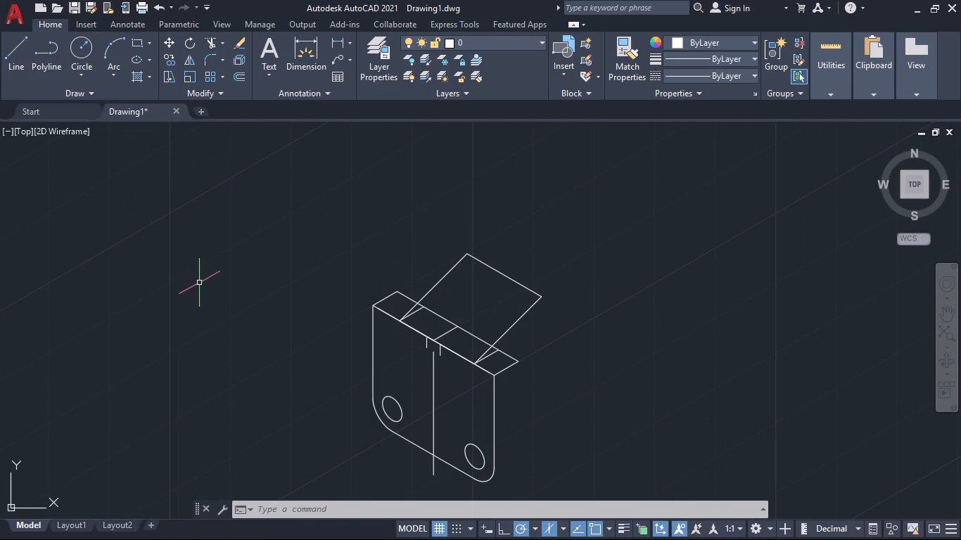
Copy the front face's vertical edge nearest the lower hole and its rounded bottom corner 25 along 30°, with Ortho on.
text(co)
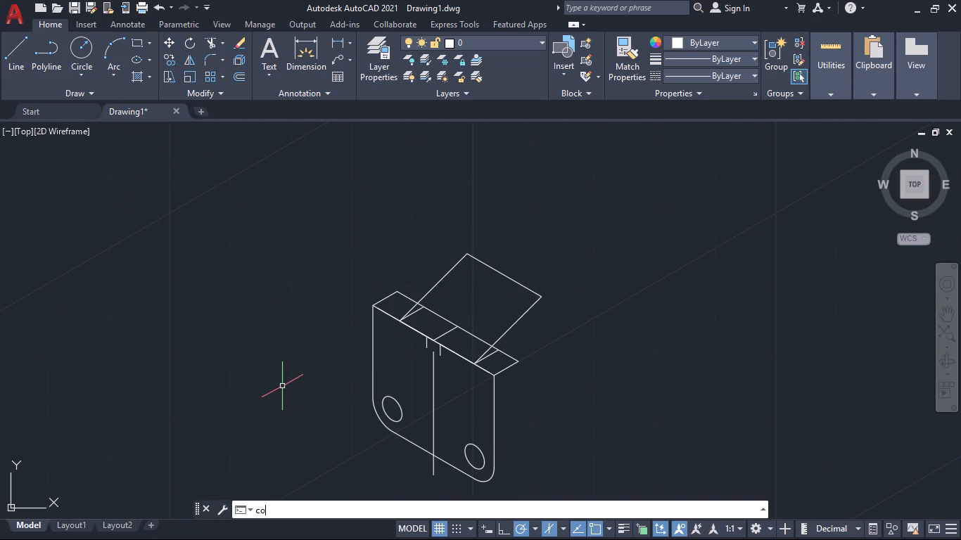
key(Return)
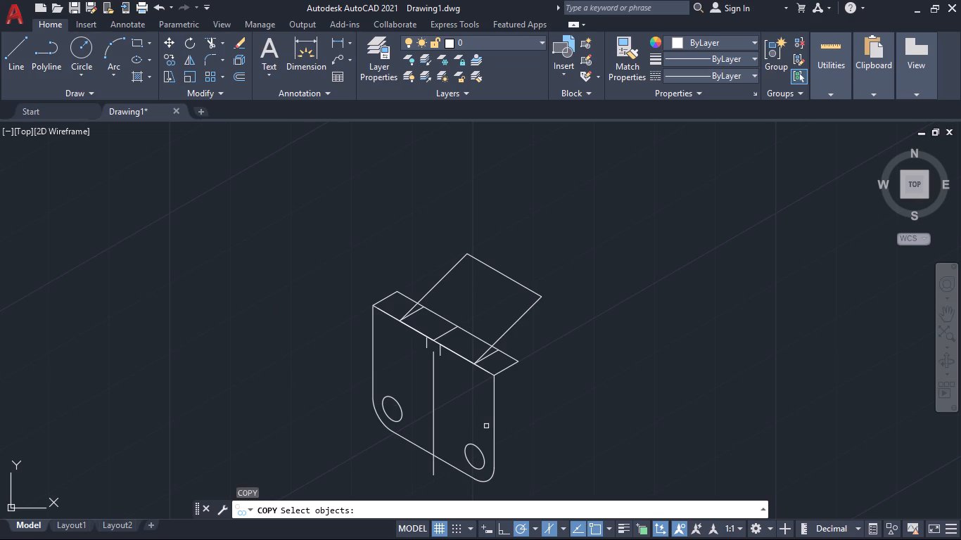
click(495, 442)
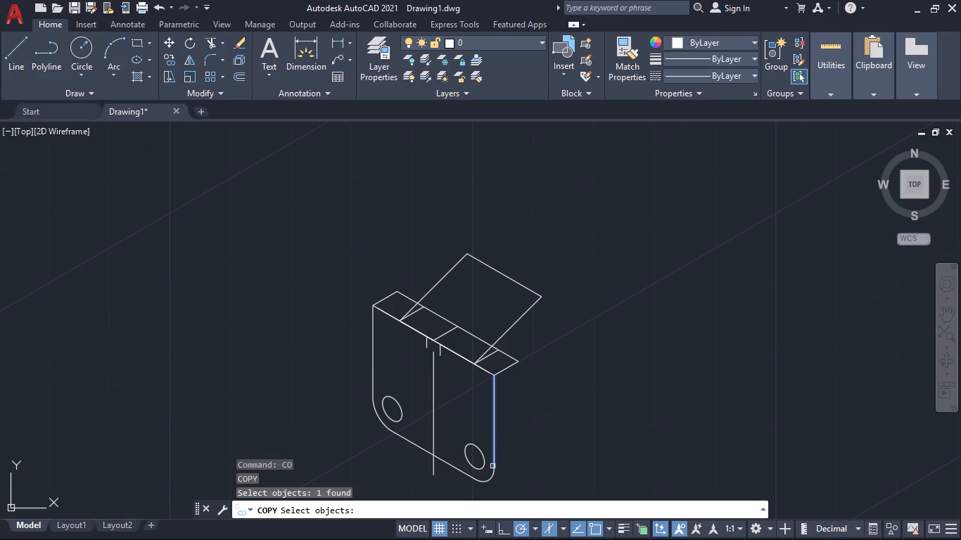
click(490, 477)
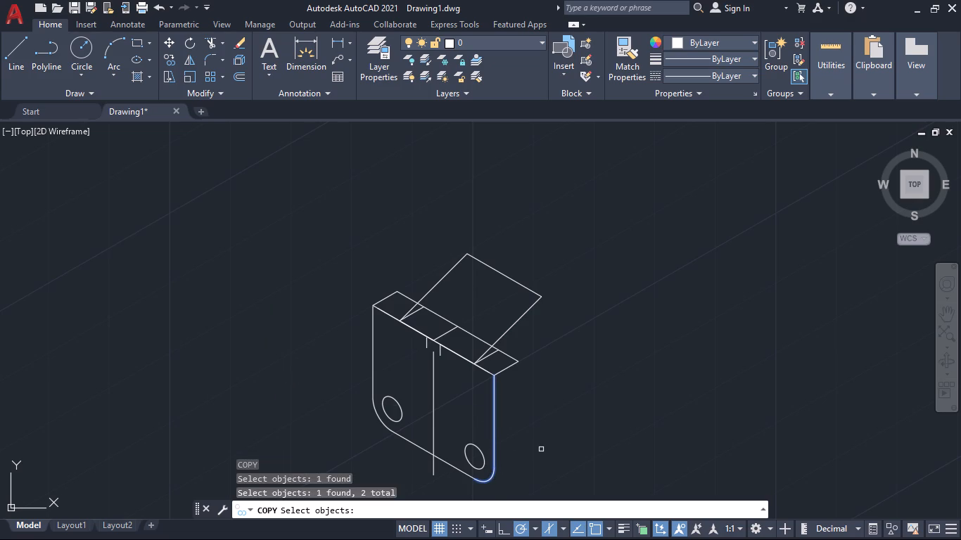
key(Return)
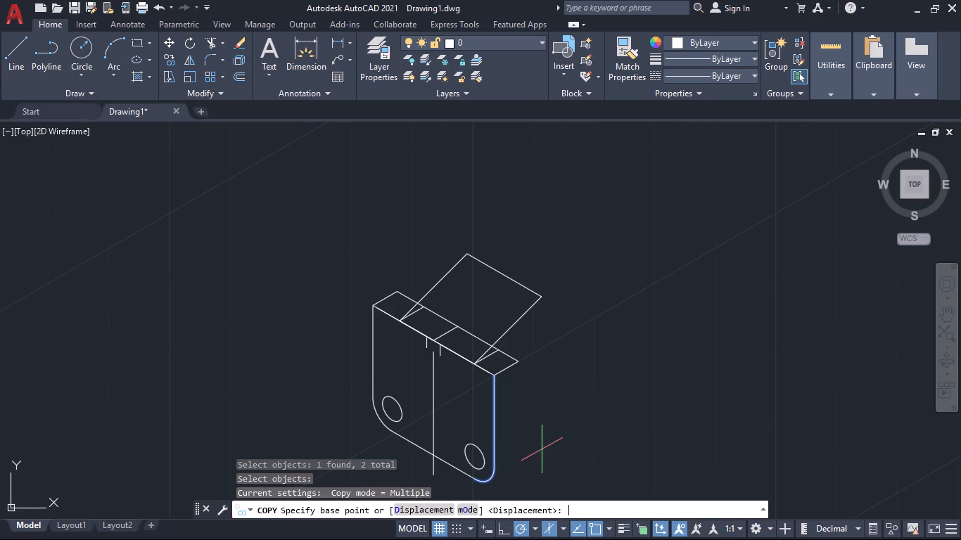
click(478, 478)
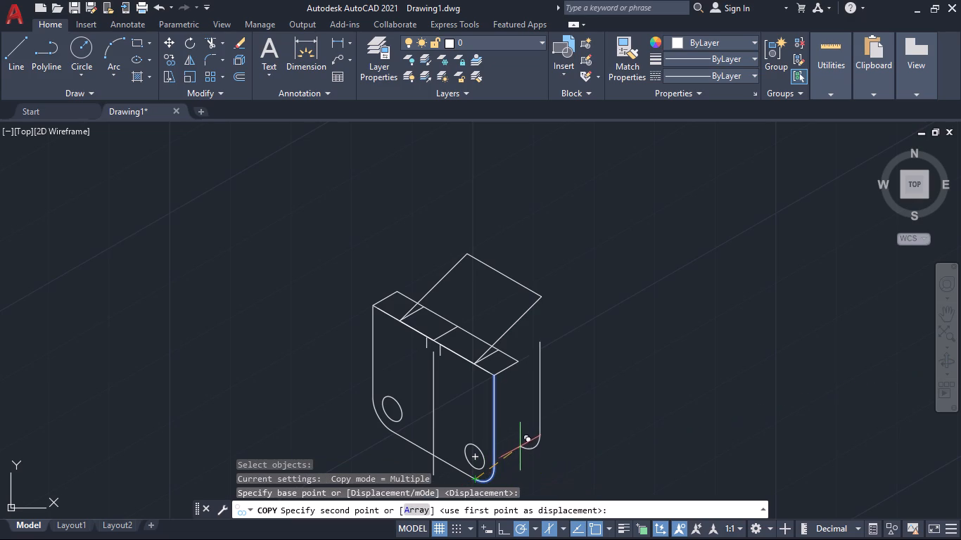
click(502, 525)
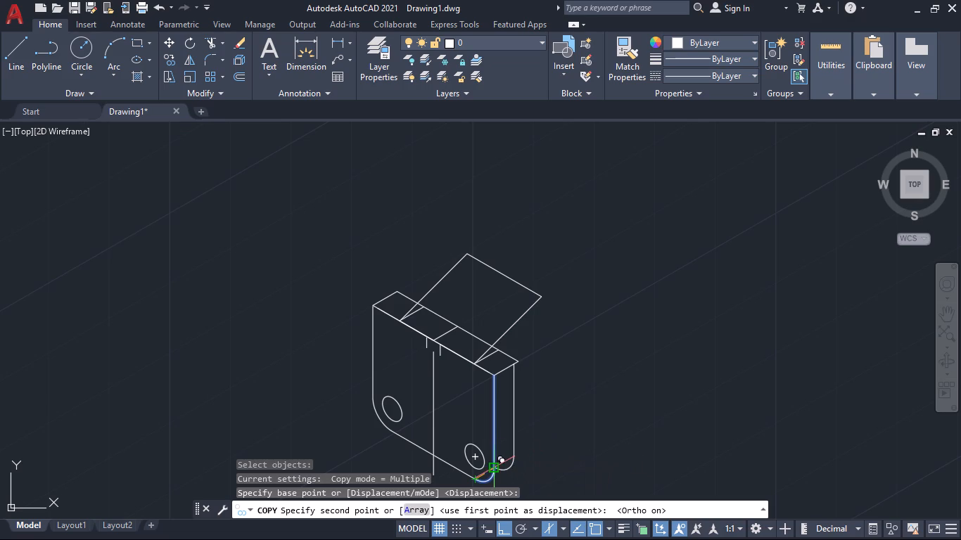
text(25)
key(Return)
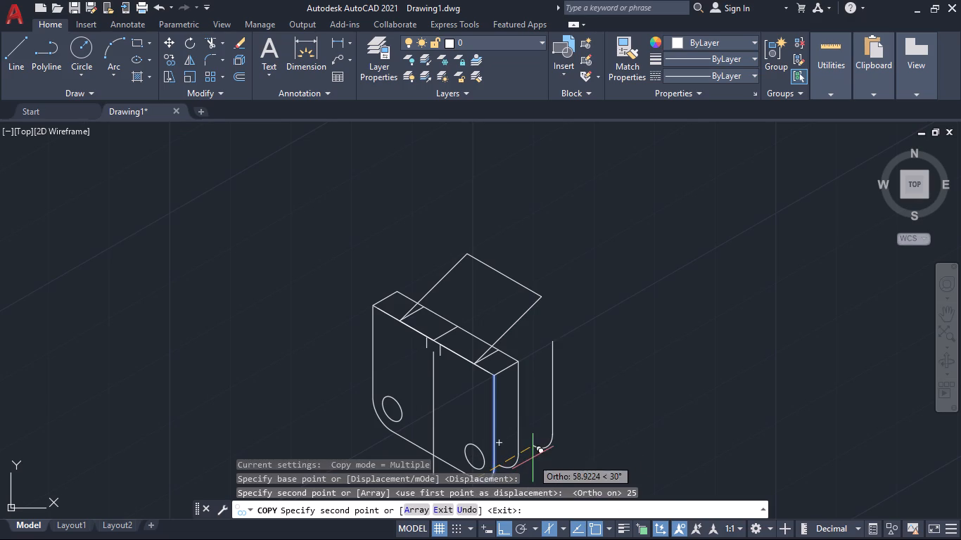
key(Escape)
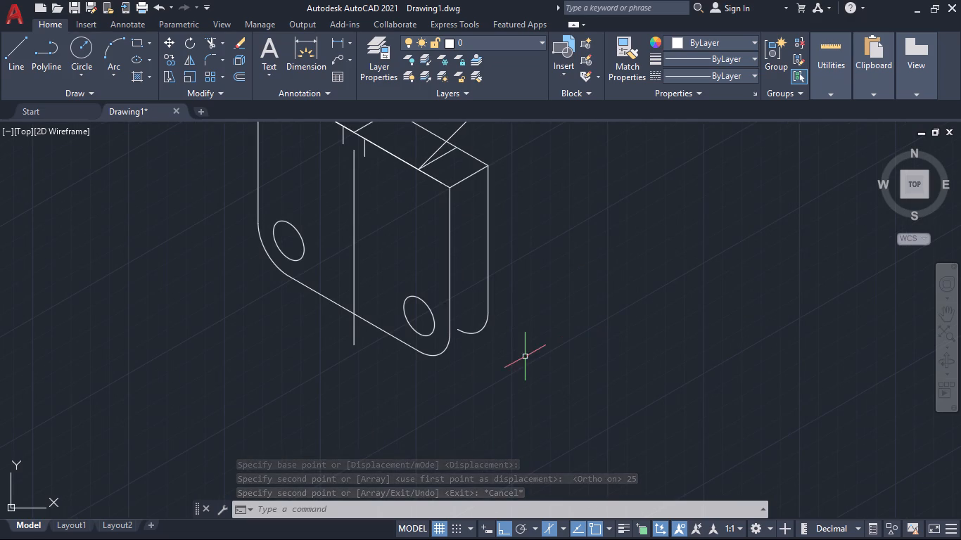
Draw a 30° line joining the outer curves of the front and copied rounded bottom corners.
click(19, 49)
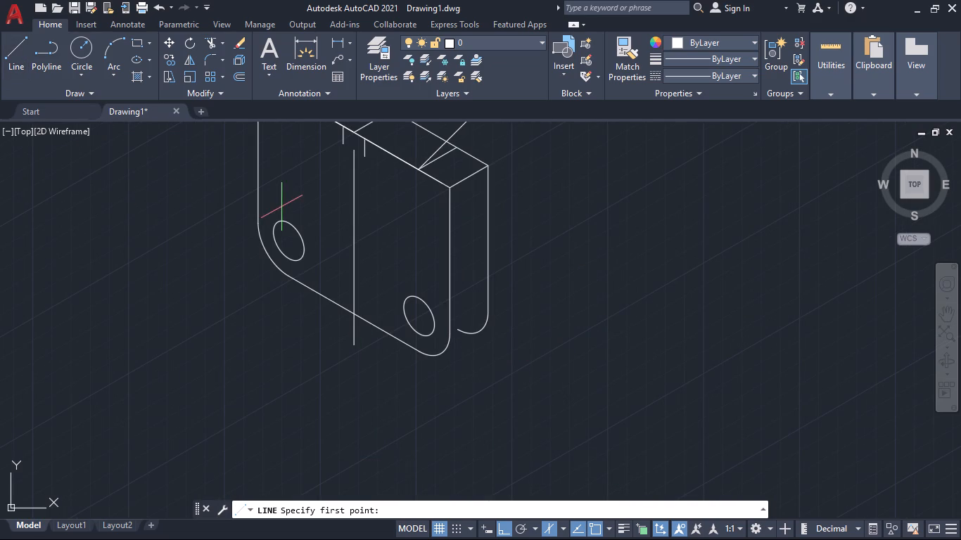
click(440, 356)
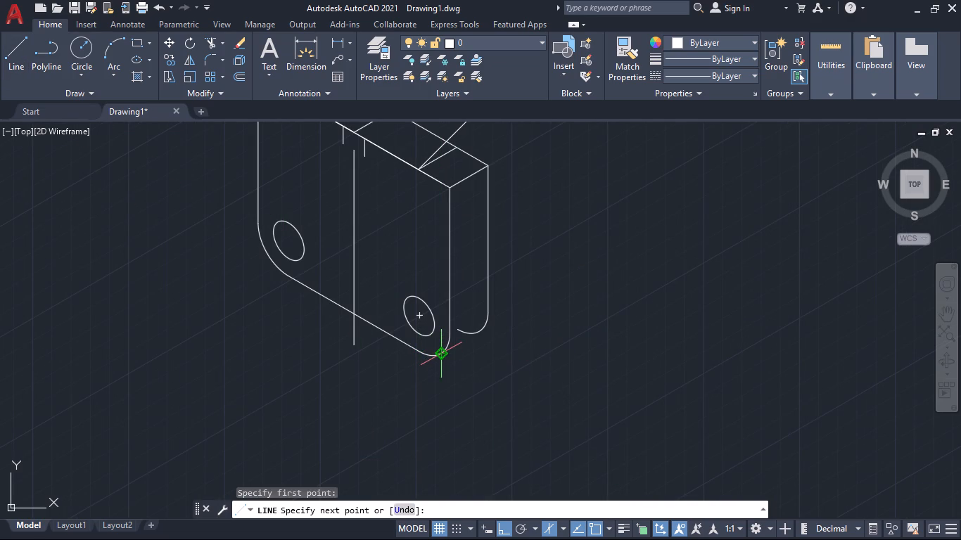
click(481, 332)
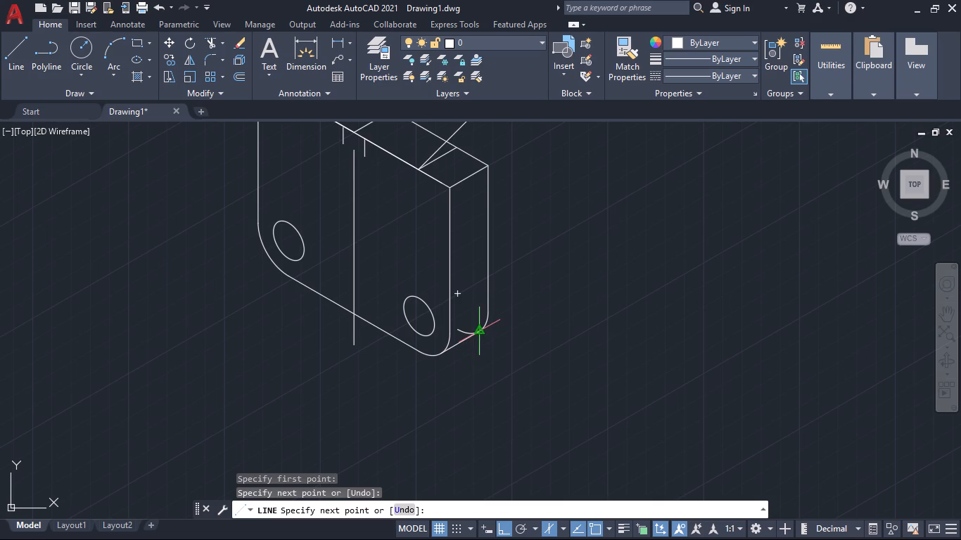
drag(481, 332, 498, 330)
key(space)
Trim the hidden part of the copied corner arc inside the new joining line.
text(tr)
key(Return)
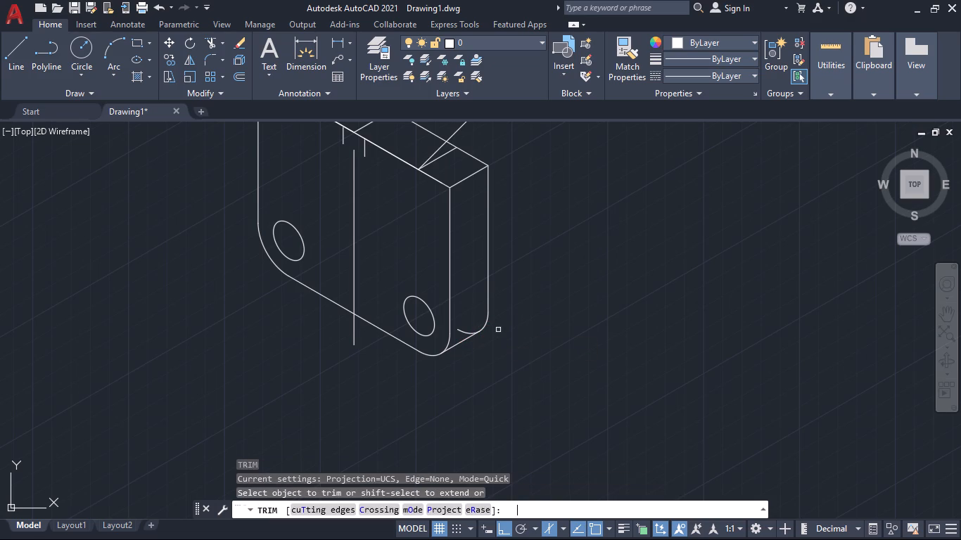
click(461, 332)
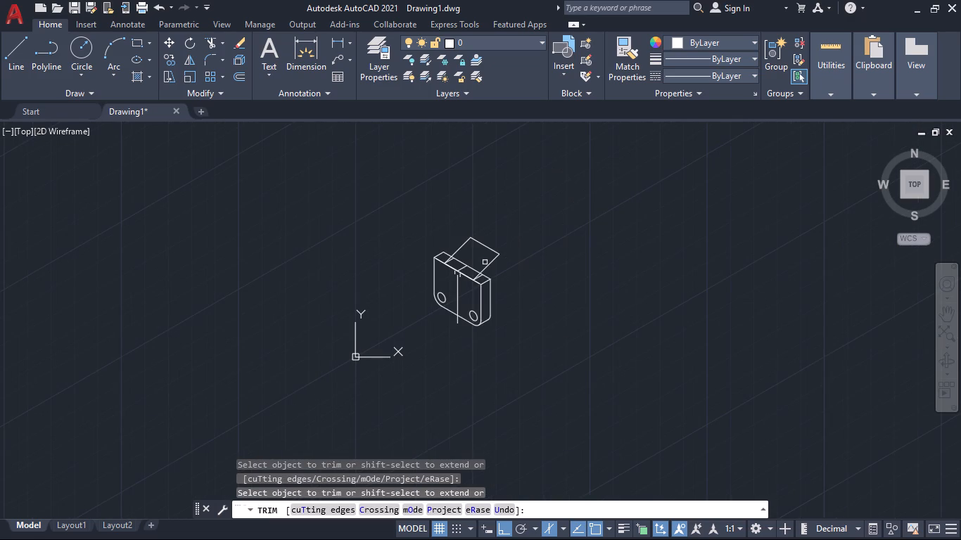
Trim away the front face's vertical centre line with its leftover stubs, and the middle cross line on the top face.
click(415, 323)
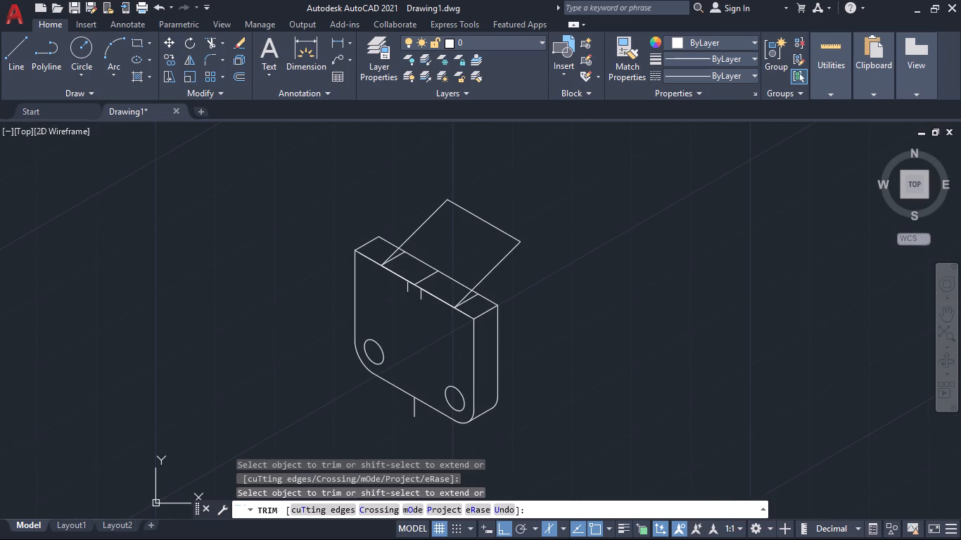
click(421, 297)
click(407, 291)
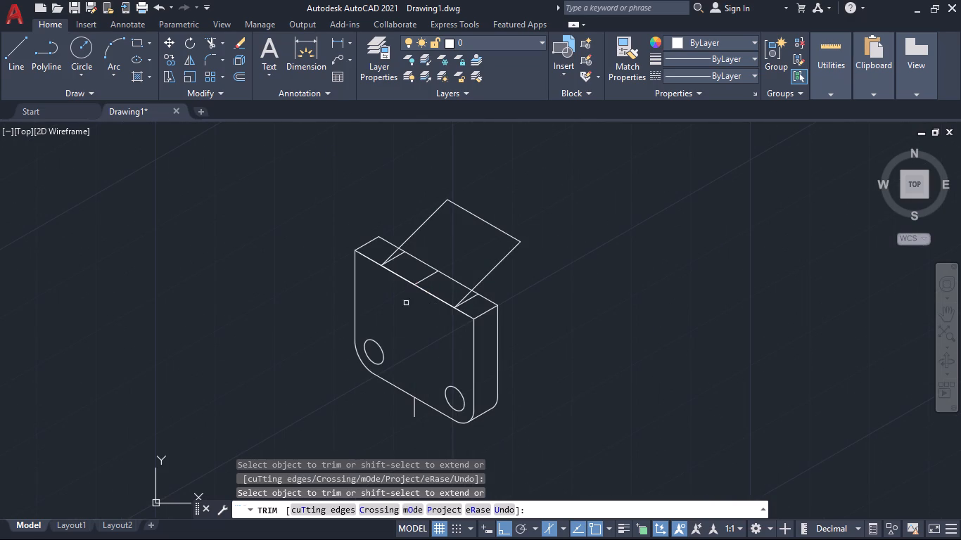
click(415, 416)
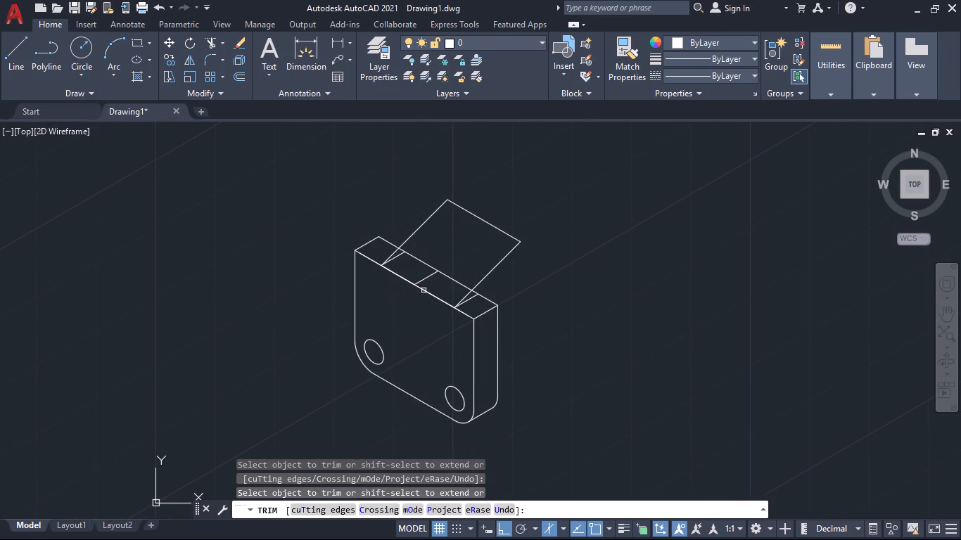
click(424, 281)
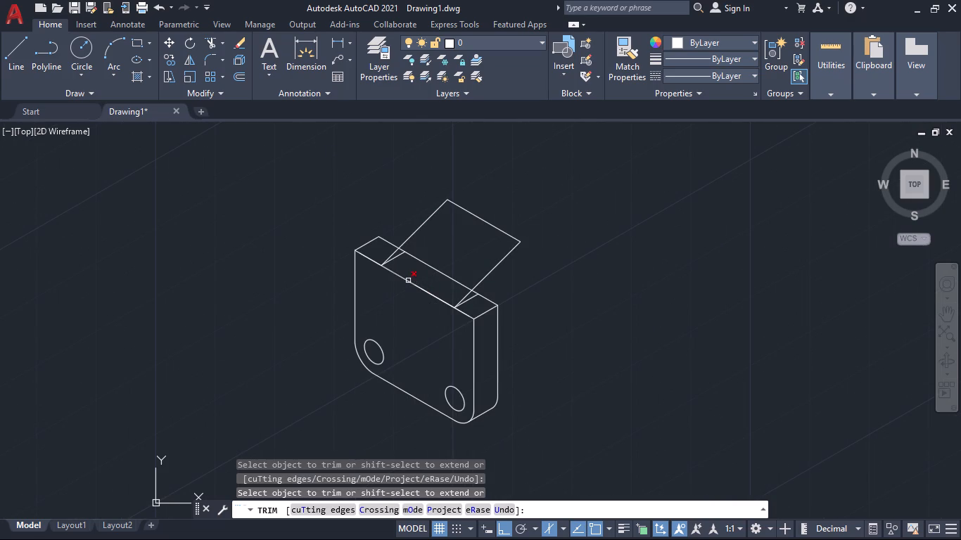
Trim the duplicate segments overlying the front face's top edge between the two arm lines, and undo the last trim.
click(408, 281)
click(377, 264)
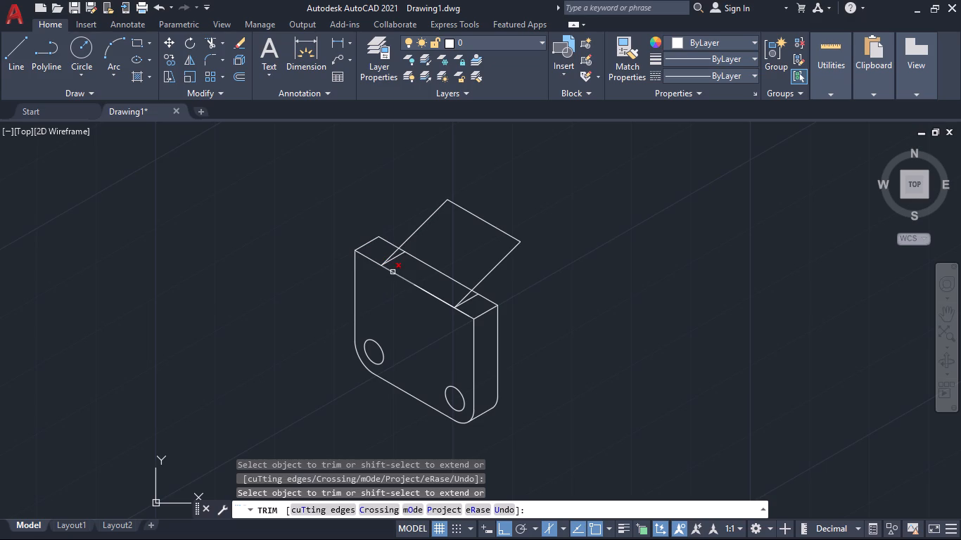
click(390, 272)
click(426, 291)
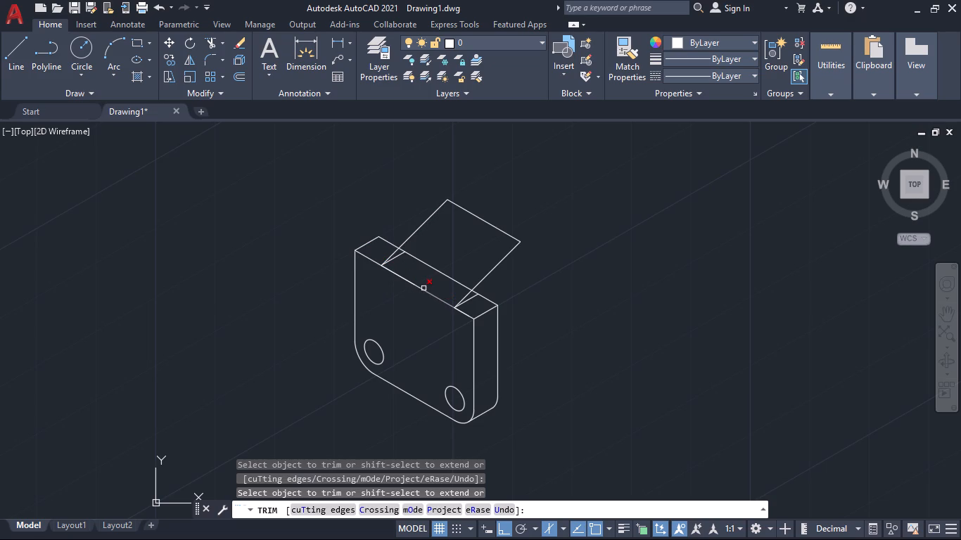
click(426, 290)
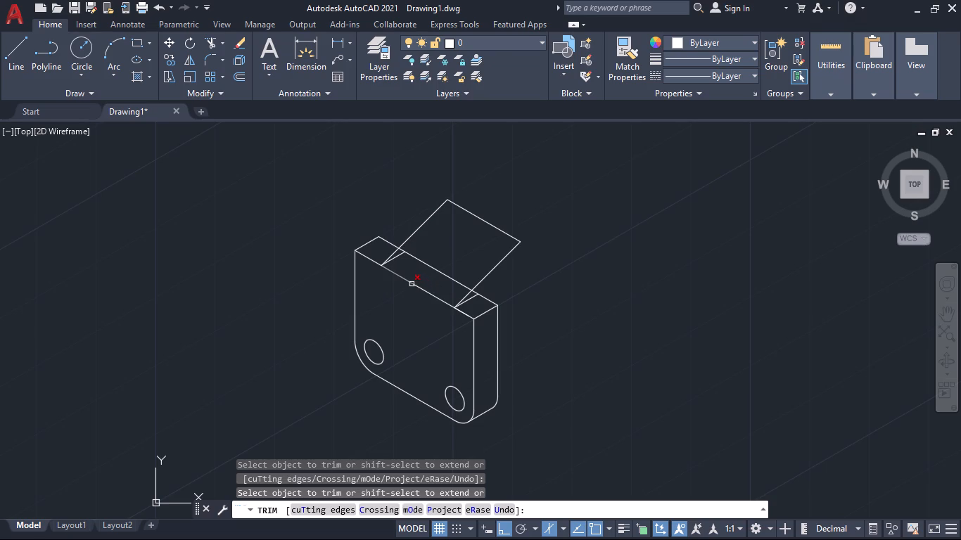
click(407, 281)
click(412, 284)
key(ctrl+z)
Trim the short 30° cross line on the top face beside the arm line farther from the lower hole.
click(399, 256)
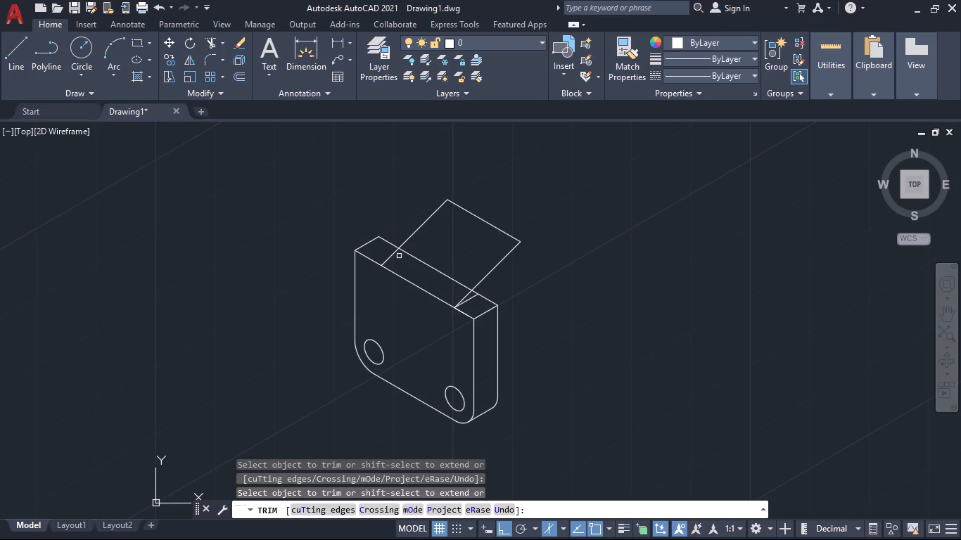
key(Escape)
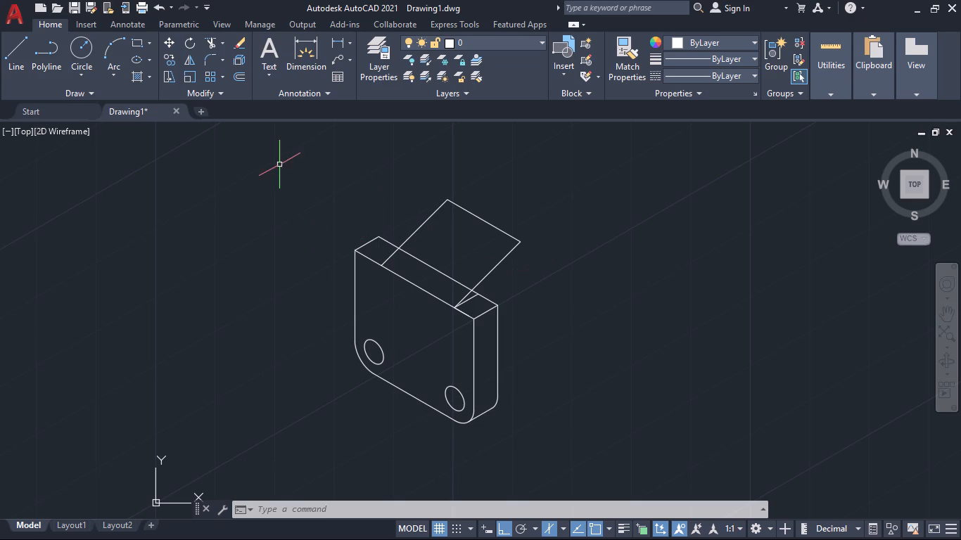
From the top face's back corner above the lower hole, draw connected lines 10 along 30°, 25 straight down and 10 back along 210°.
click(18, 48)
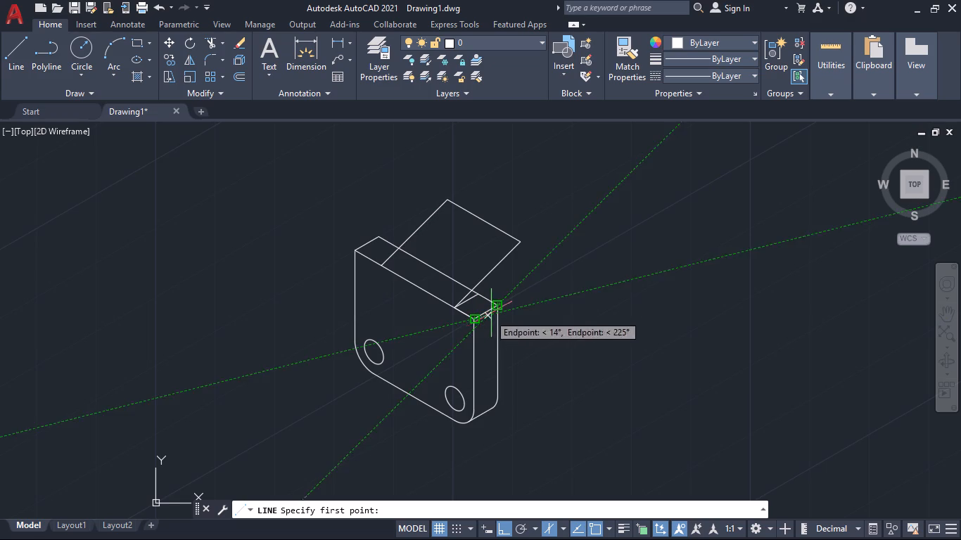
click(498, 307)
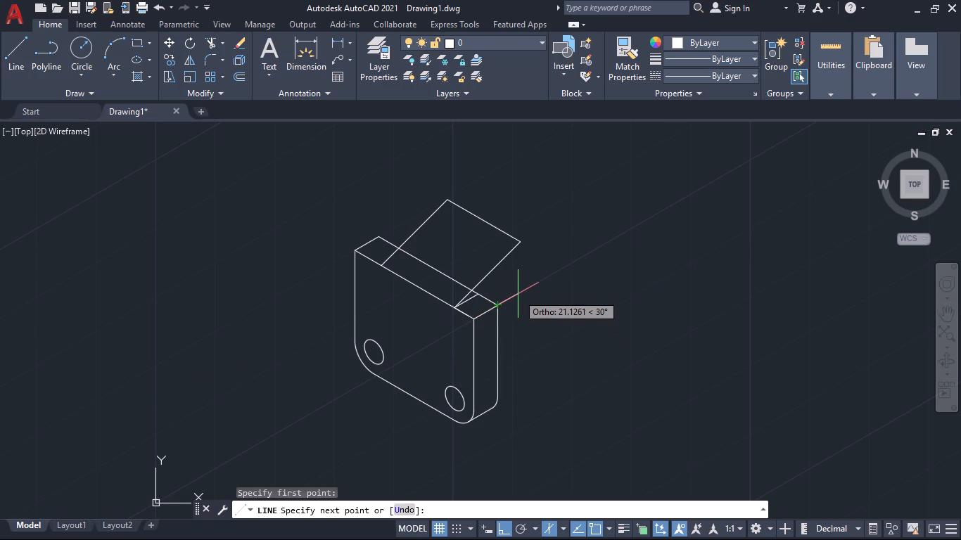
text(10)
key(Return)
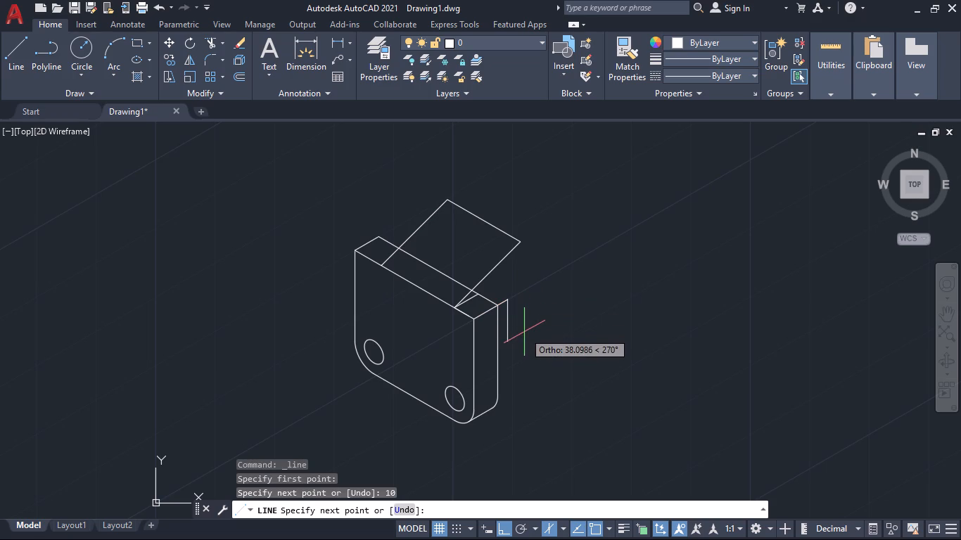
text(25)
key(Return)
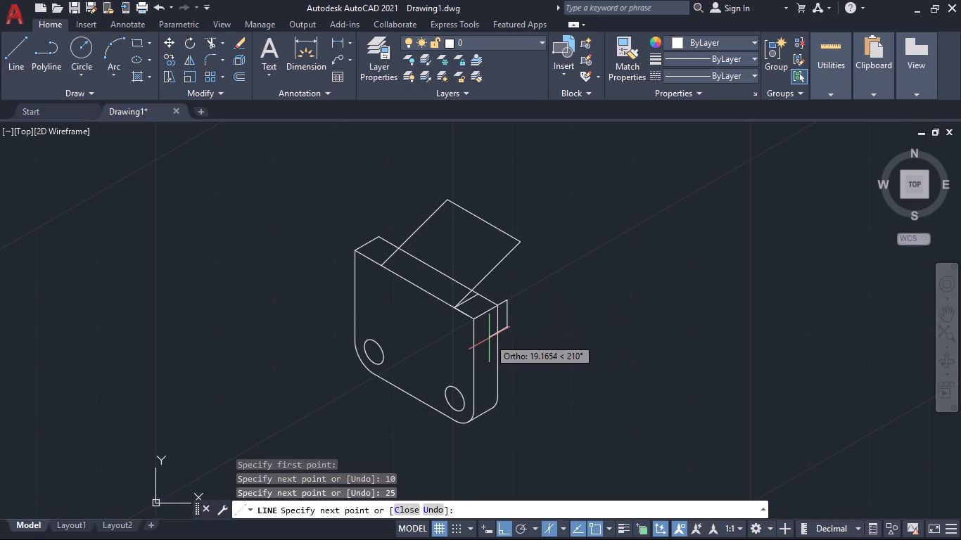
text(10)
key(Return)
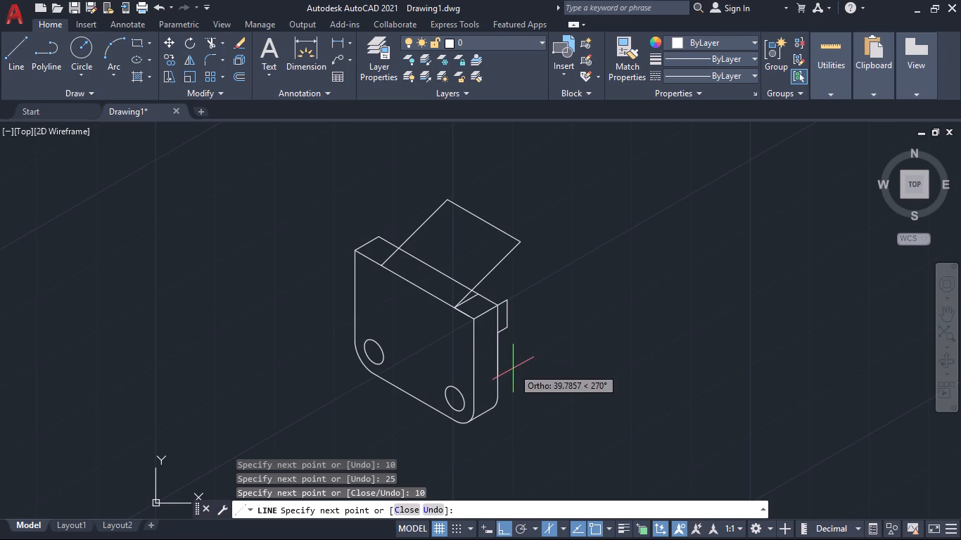
key(space)
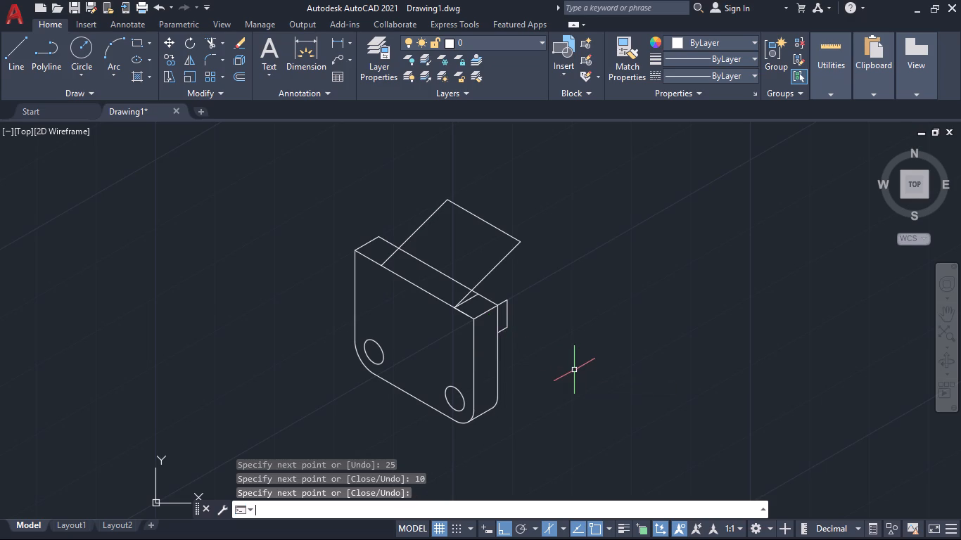
Trim the plate's back vertical edge where it crosses the new 10 by 25 outline.
text(tr)
key(Return)
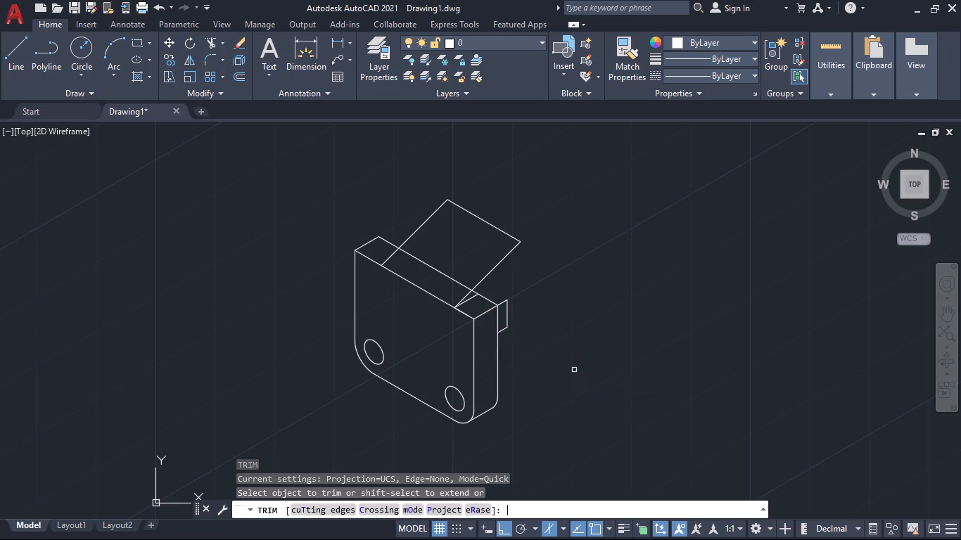
click(497, 326)
key(Escape)
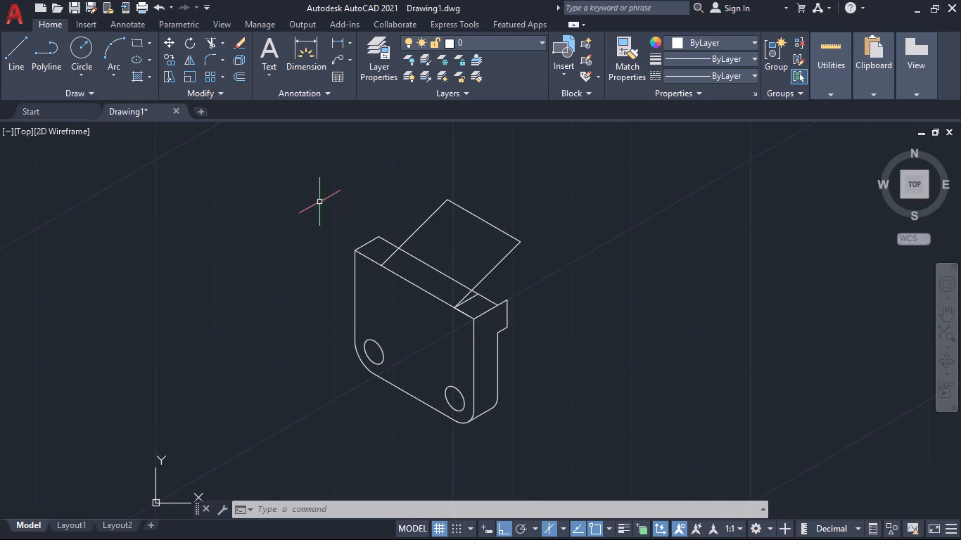
Draw a 140-long line along 30° from the lower outer corner of the 10 by 25 outline.
click(14, 42)
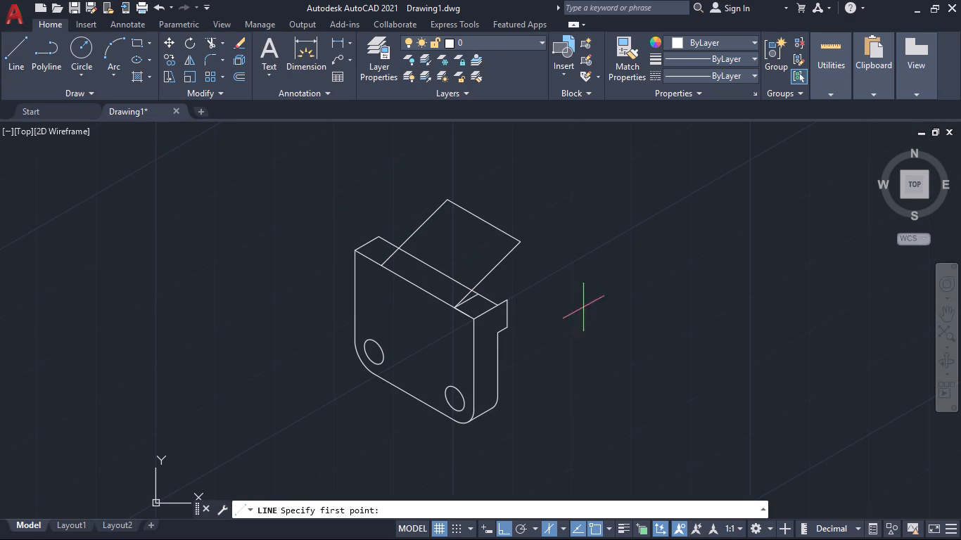
click(511, 324)
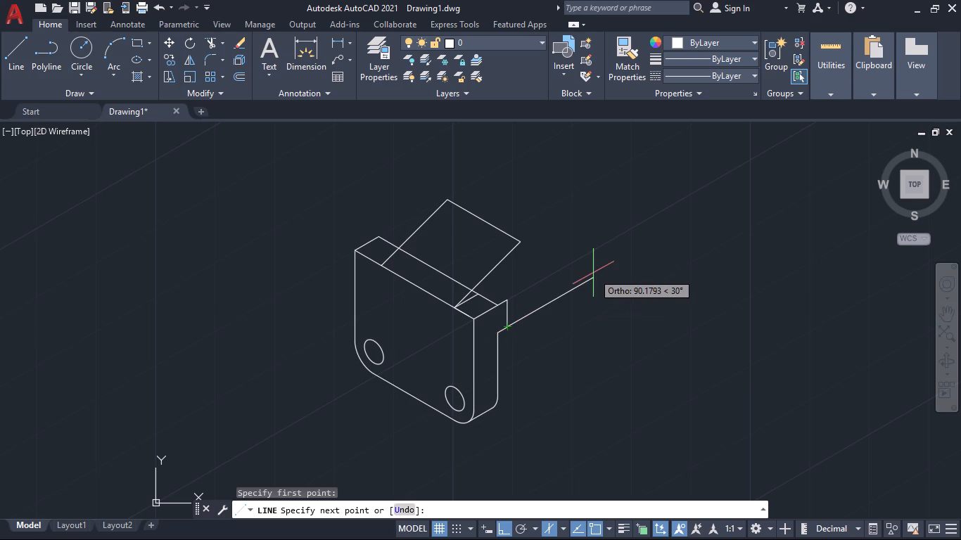
text(14)
key(0)
key(Return)
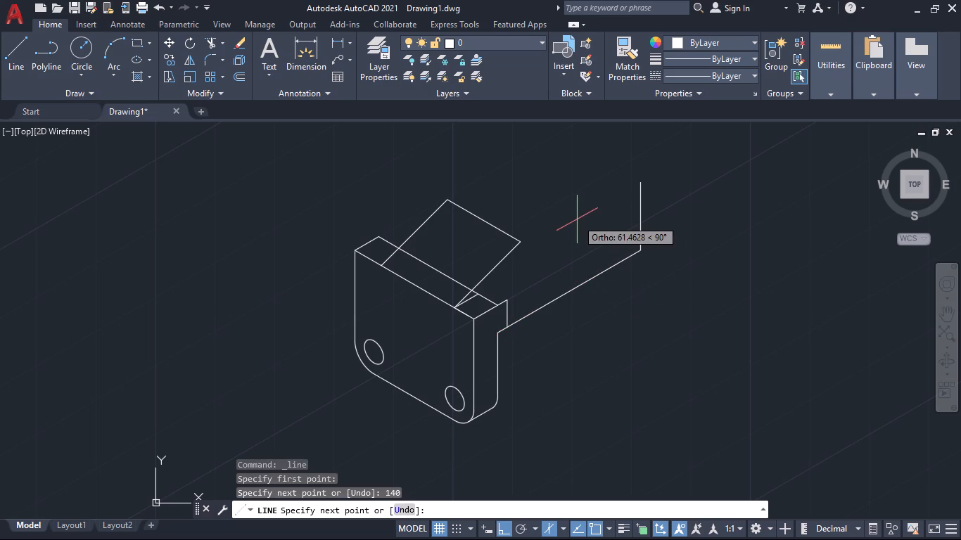
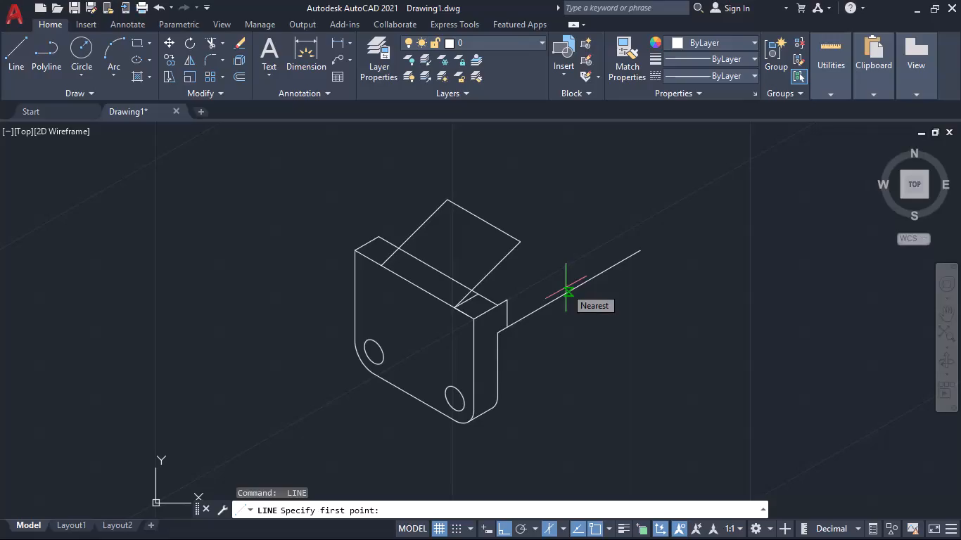
Move the 140-long 30° line, using its midpoint as base point and switching the isometric drafting plane to Isoplane Left.
key(Escape)
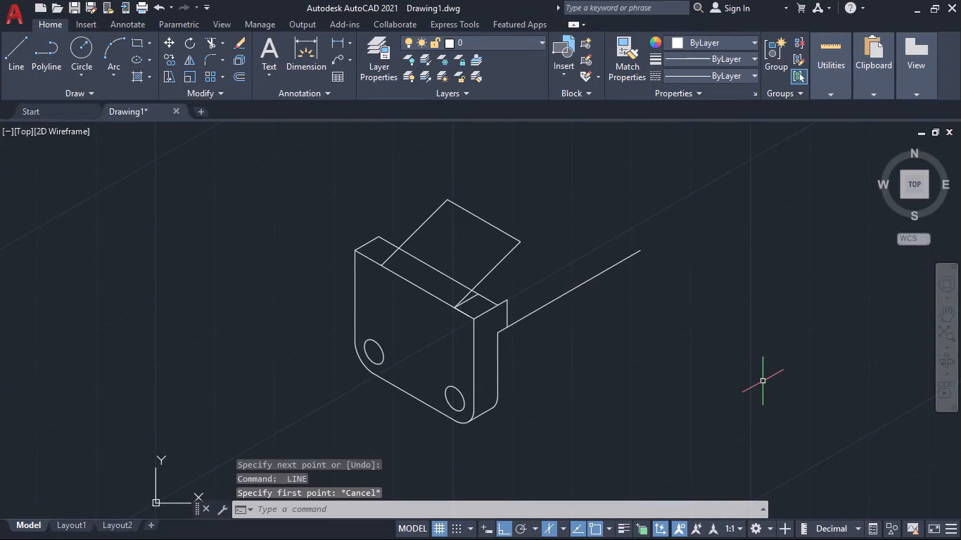
key(m)
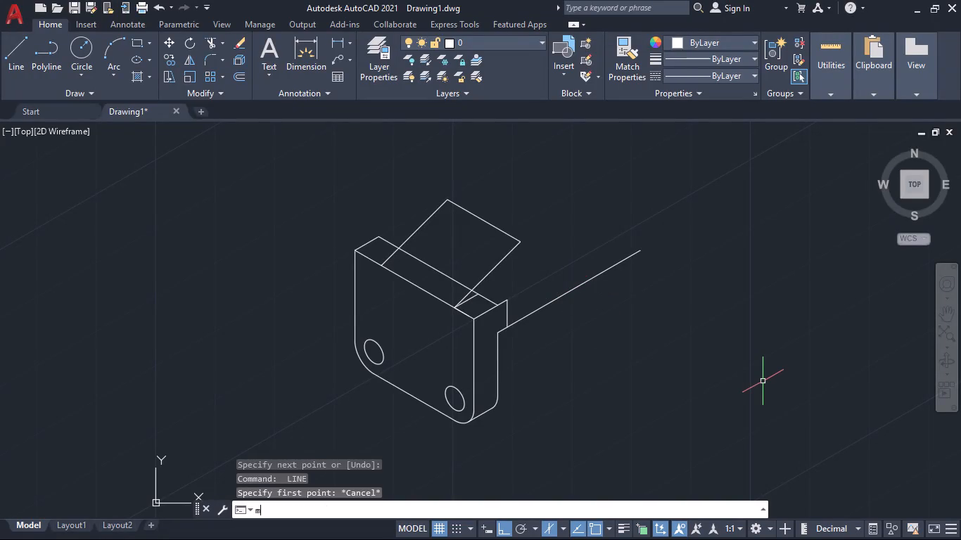
key(Return)
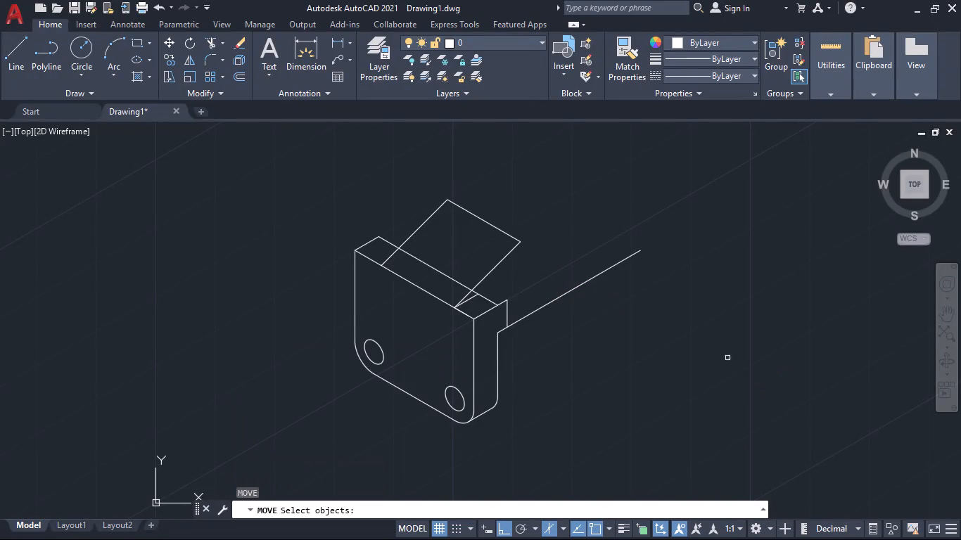
click(583, 281)
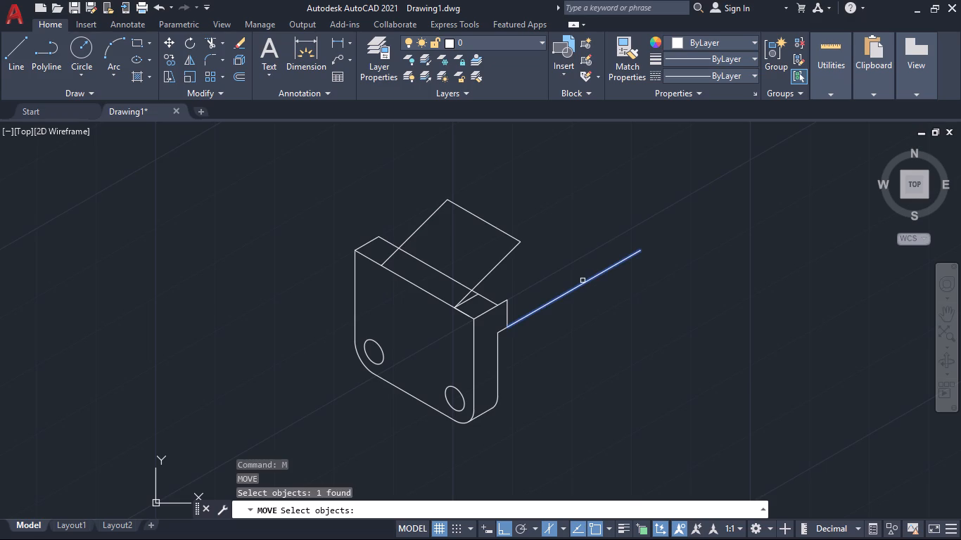
key(Return)
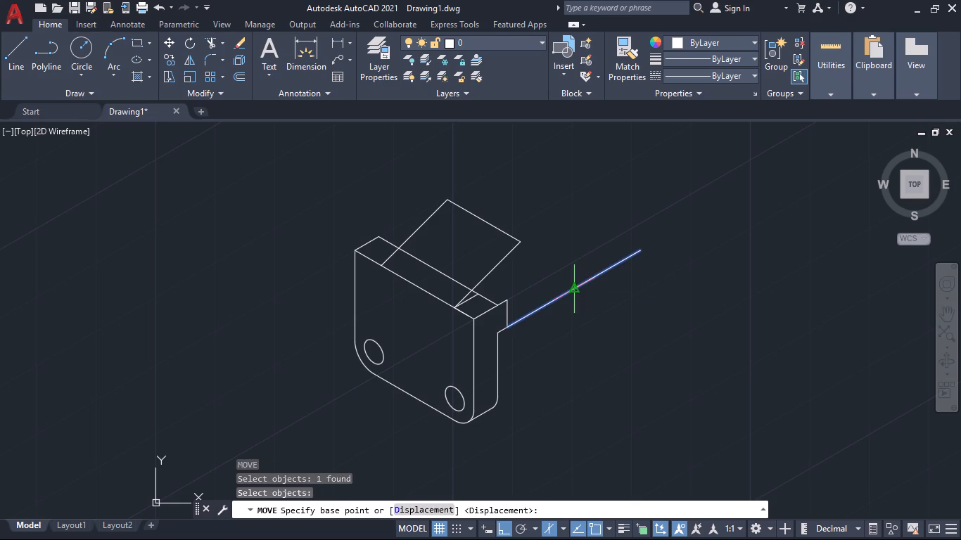
click(570, 290)
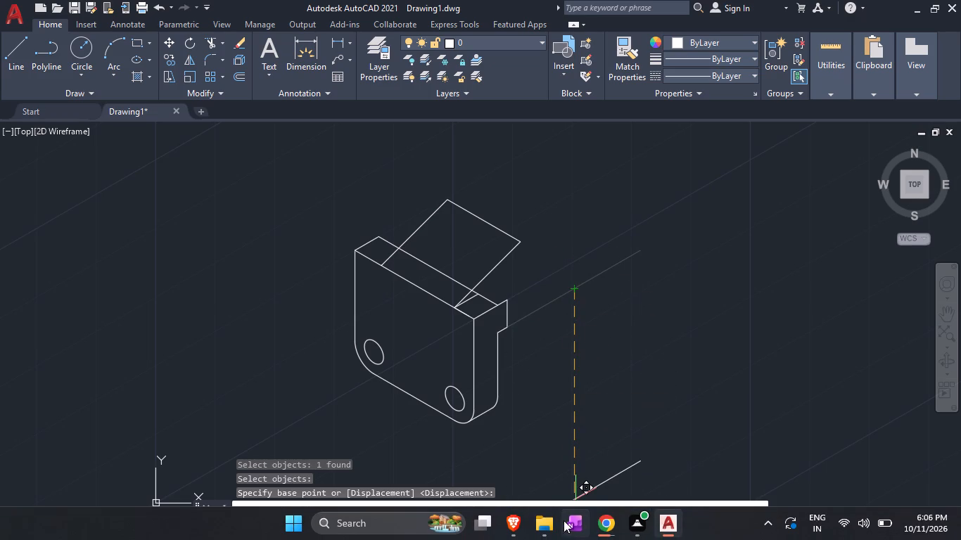
click(561, 528)
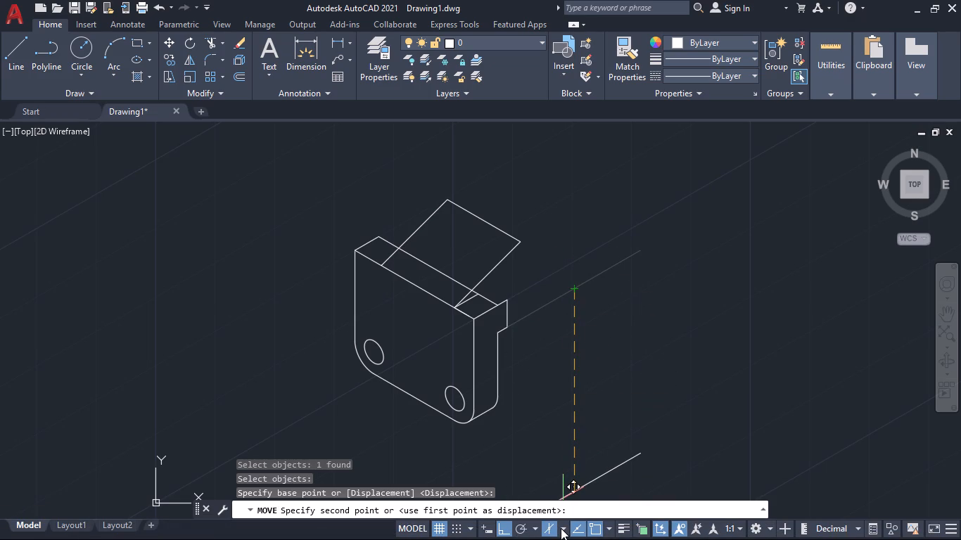
click(576, 466)
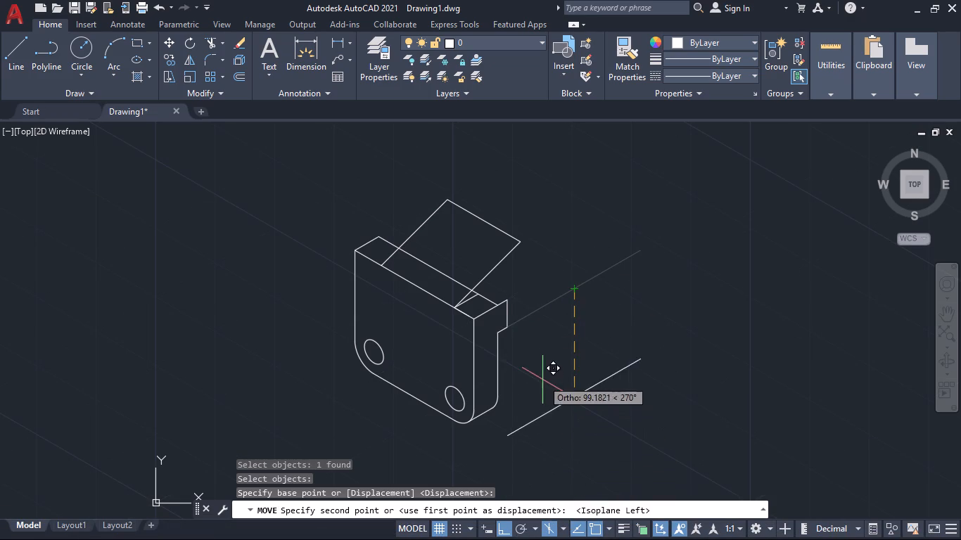
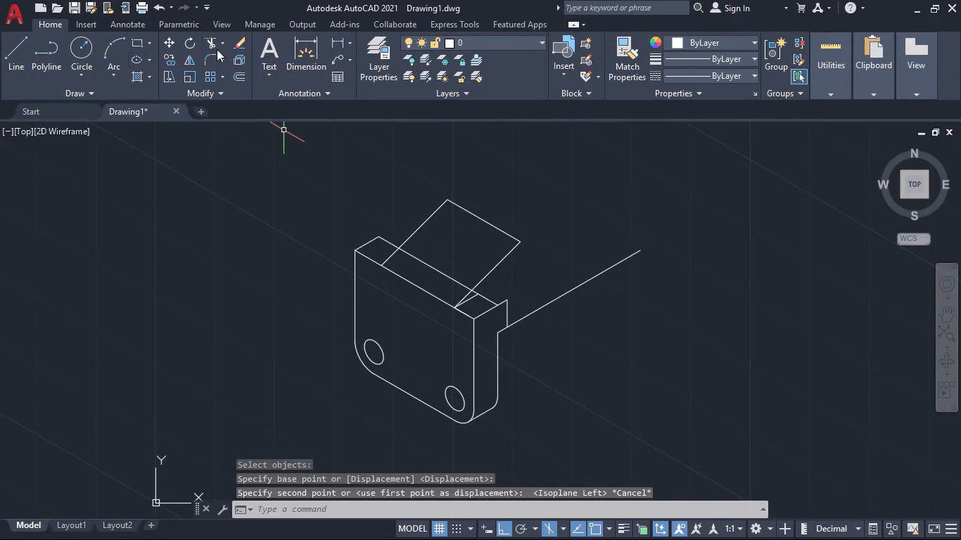
Measure the distance from the 45° arm's lower endpoint to the plate's nearest top front corner with an aligned dimension.
click(345, 44)
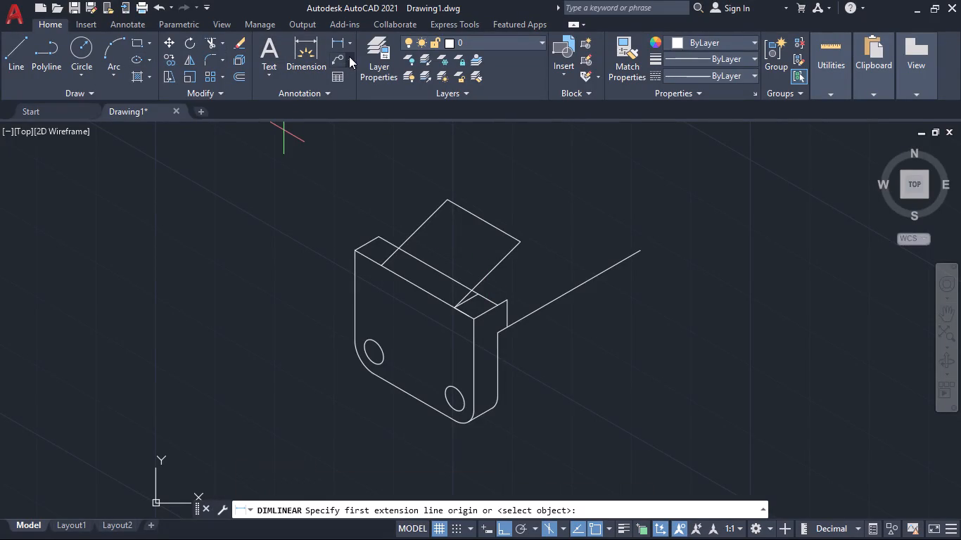
click(349, 46)
click(346, 92)
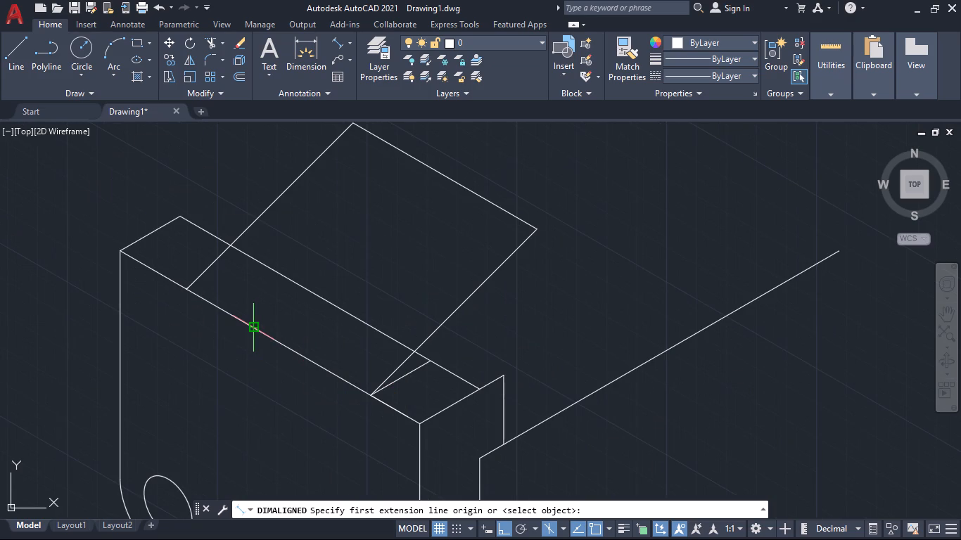
click(373, 395)
click(424, 426)
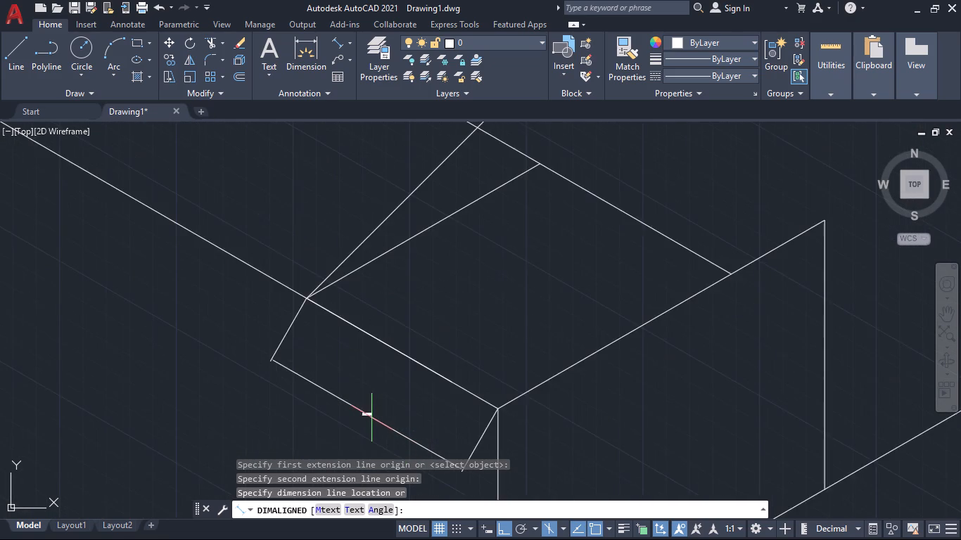
key(Escape)
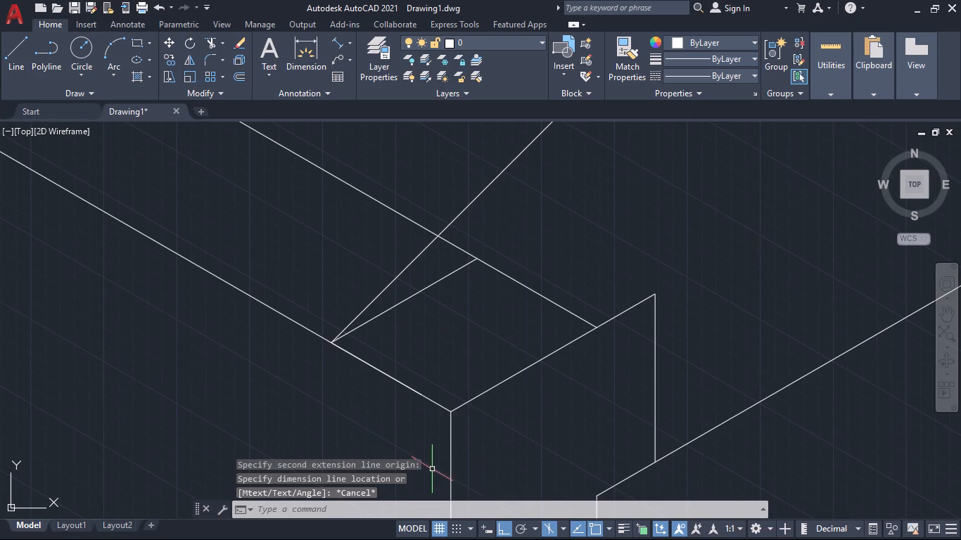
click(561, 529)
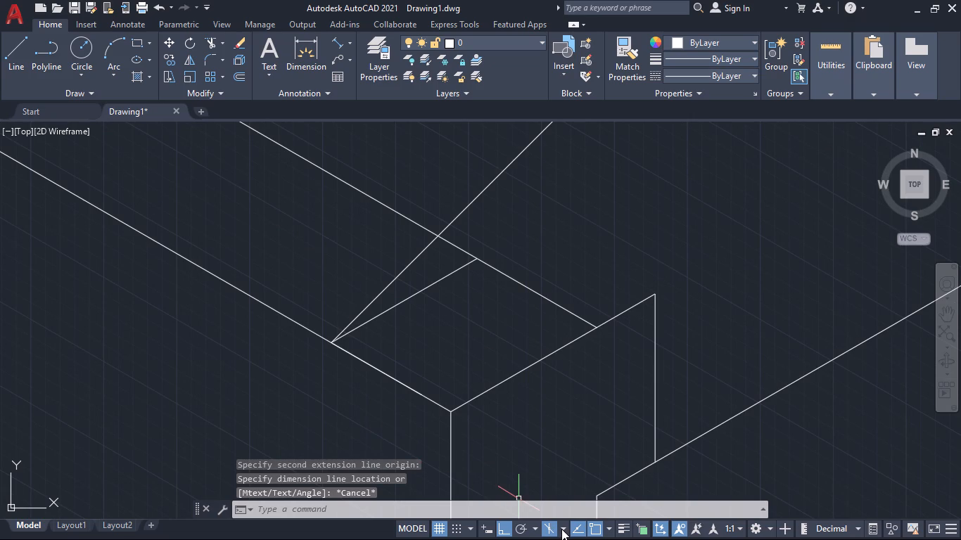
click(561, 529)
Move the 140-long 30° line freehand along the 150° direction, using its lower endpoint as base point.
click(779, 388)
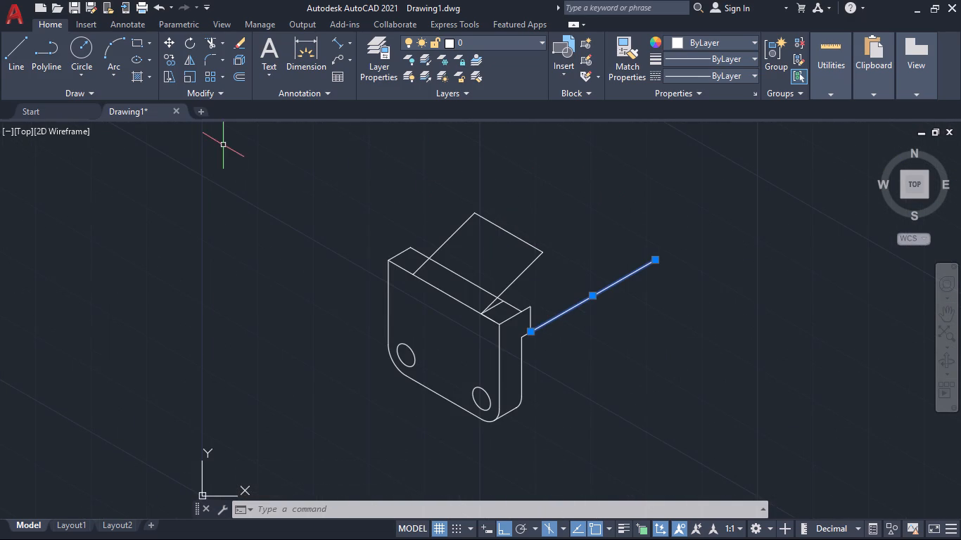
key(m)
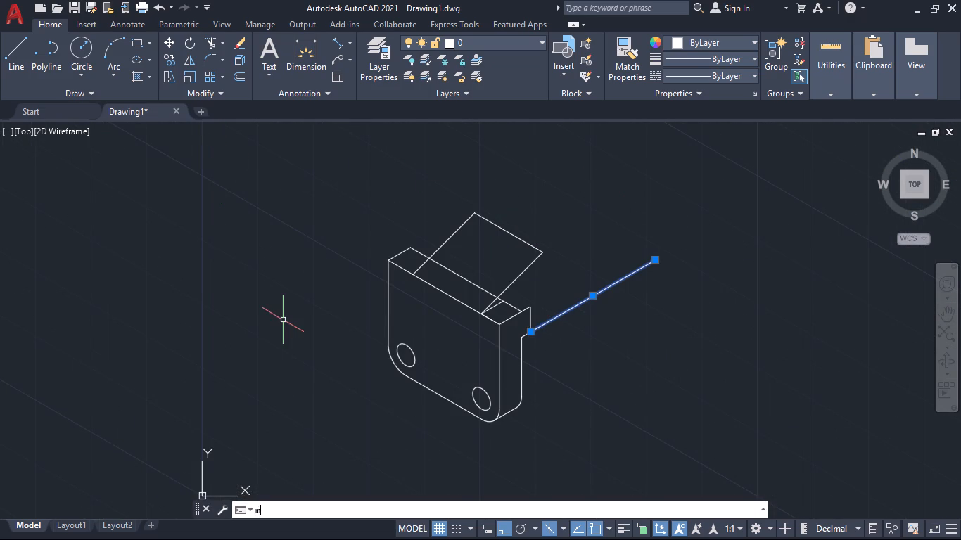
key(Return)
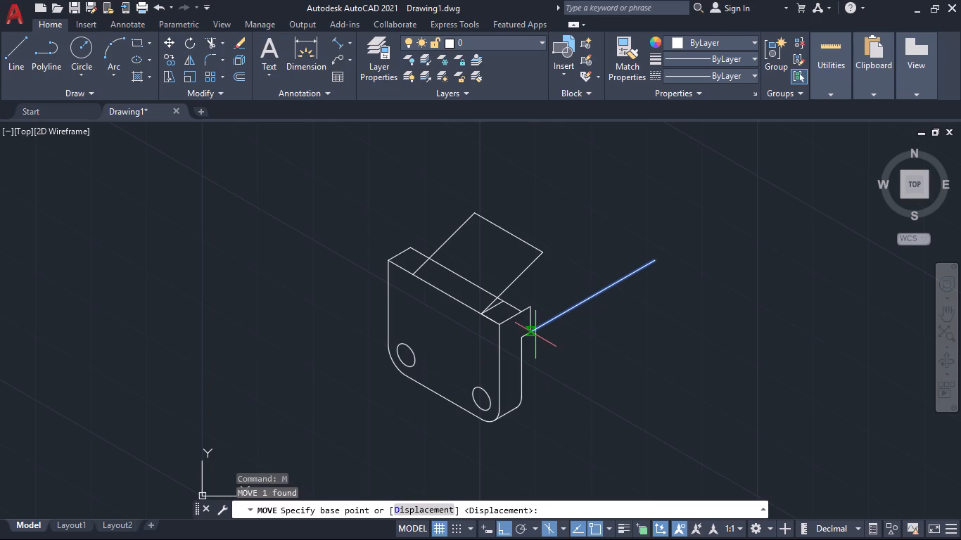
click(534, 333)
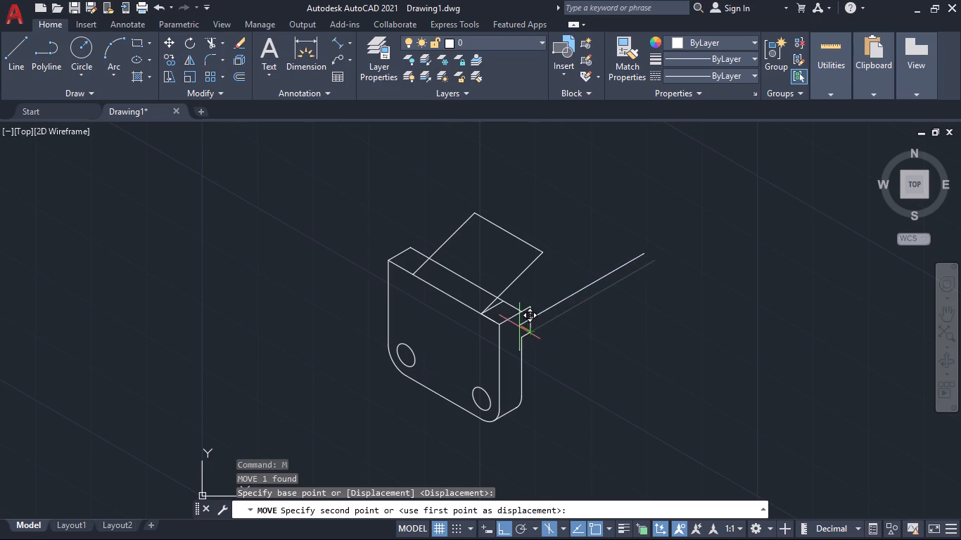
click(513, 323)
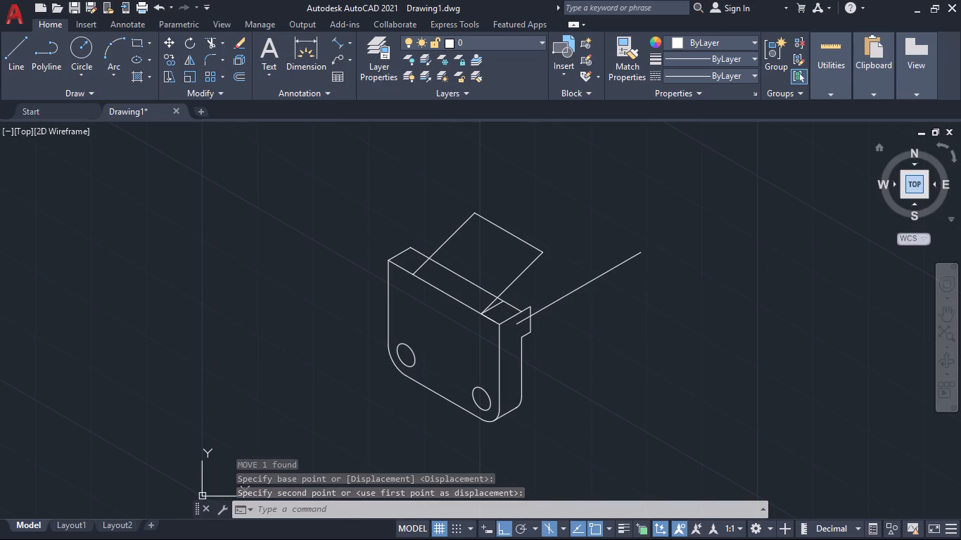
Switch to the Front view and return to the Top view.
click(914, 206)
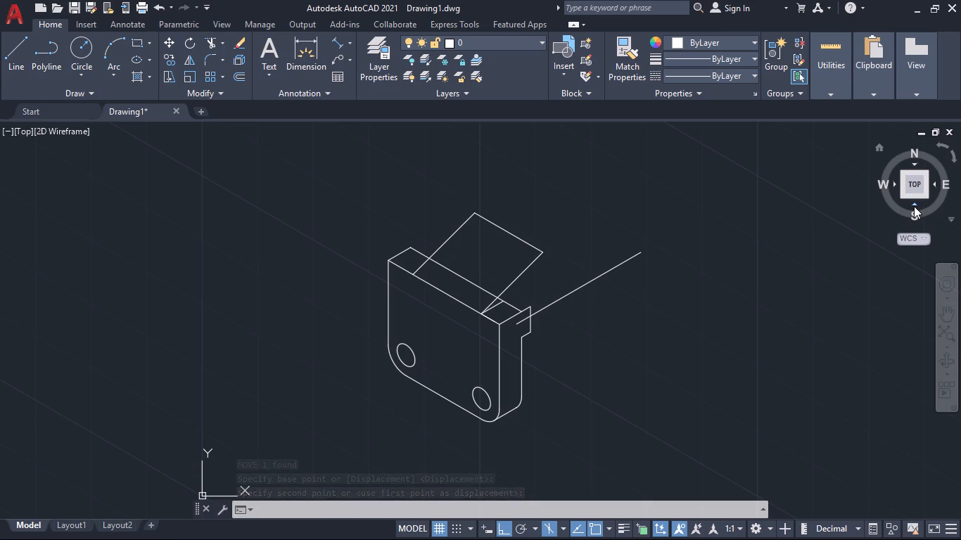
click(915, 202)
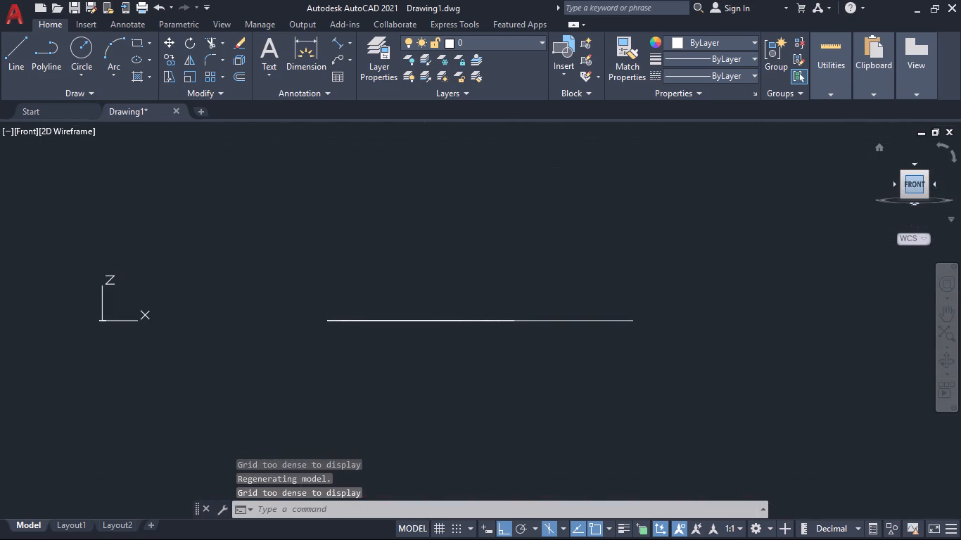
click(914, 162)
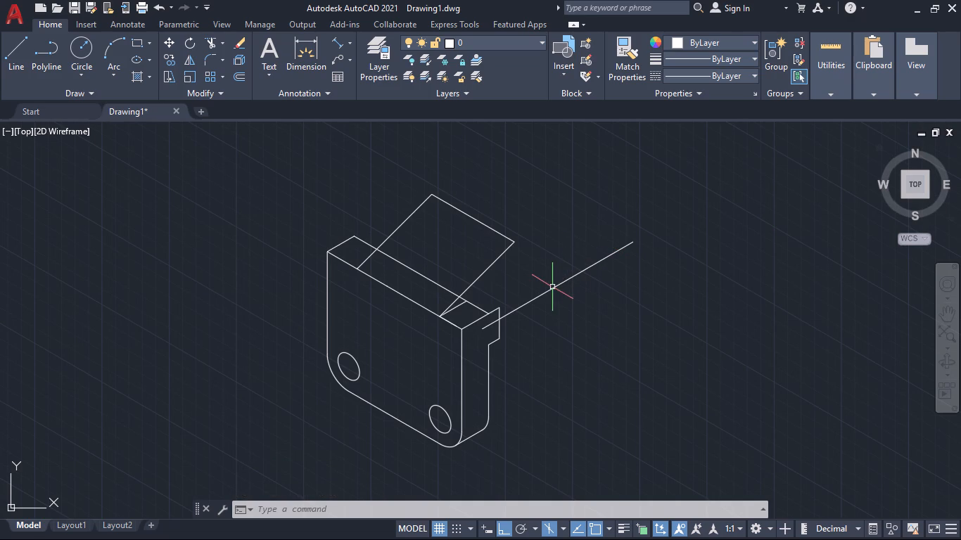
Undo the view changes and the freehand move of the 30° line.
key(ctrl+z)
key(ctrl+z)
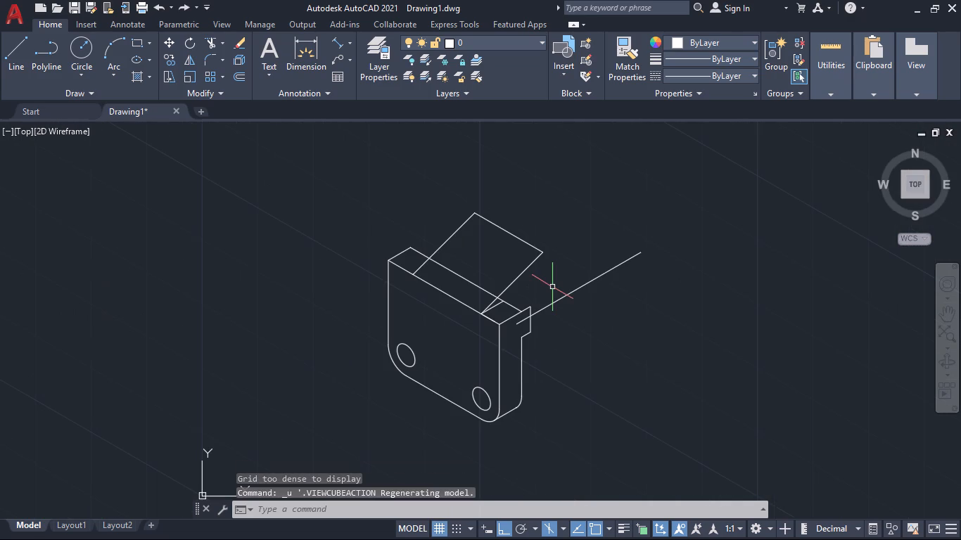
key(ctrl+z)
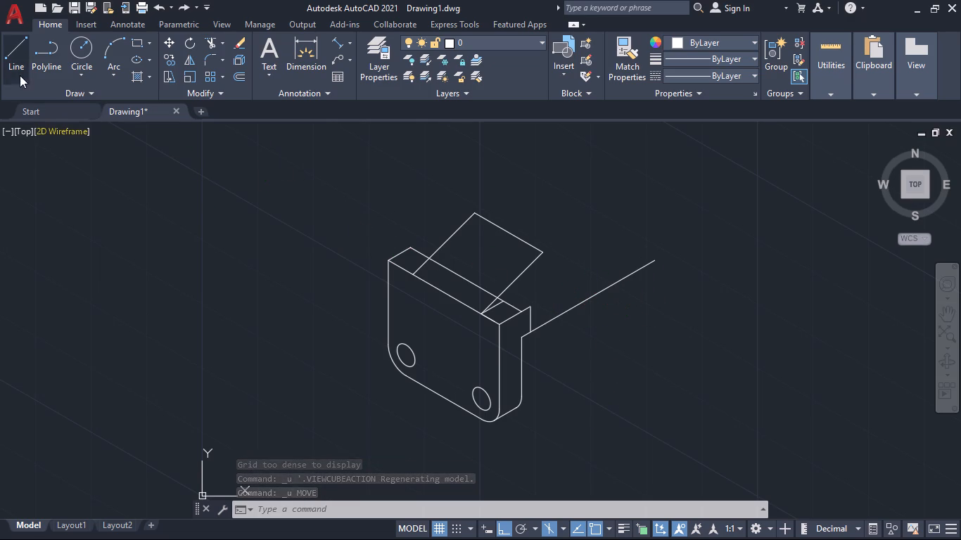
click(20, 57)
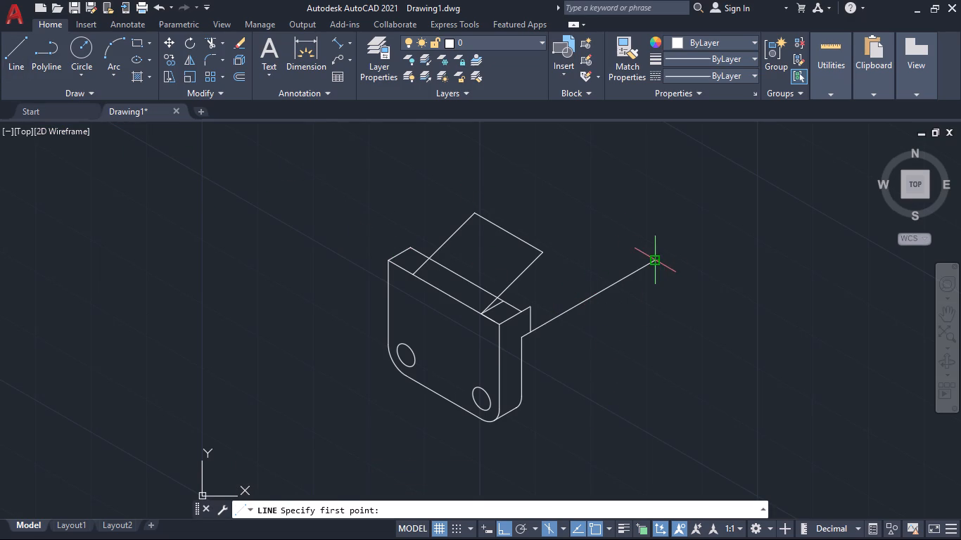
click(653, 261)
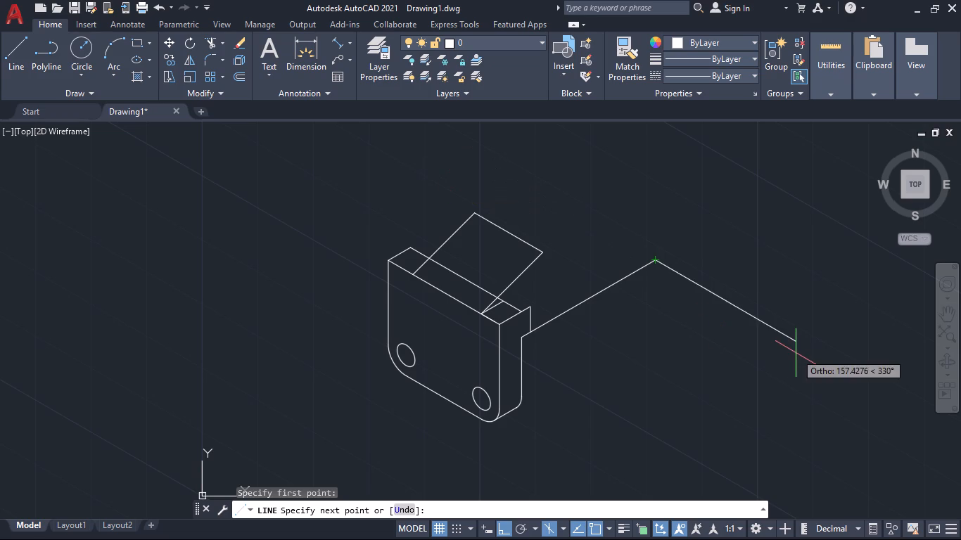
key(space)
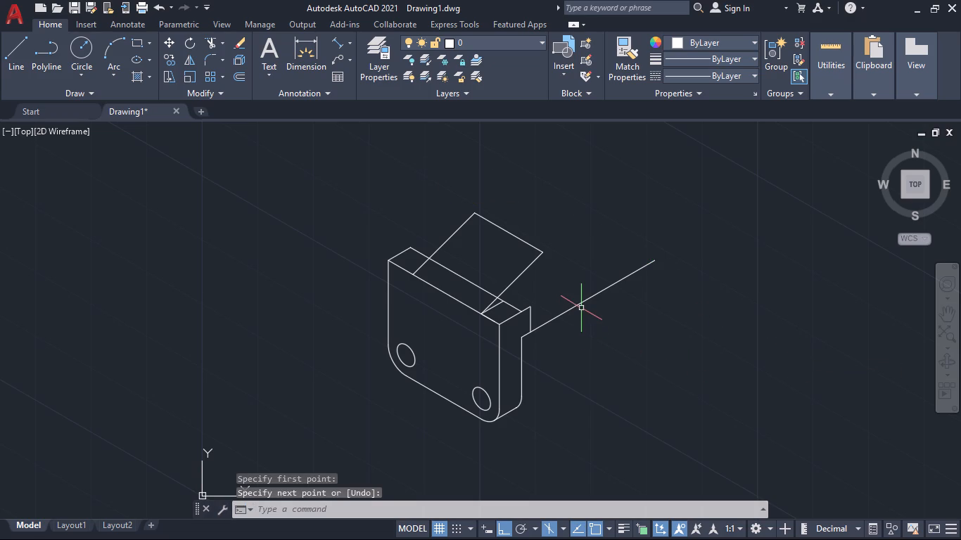
Move the 140-long 30° line by 20.5 along the 150° direction, using its lower endpoint as base point.
click(579, 306)
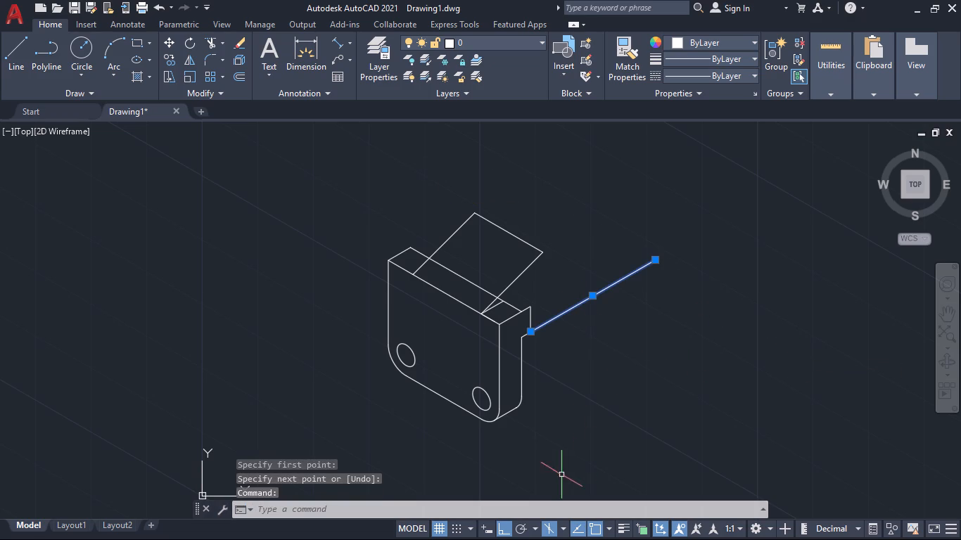
key(m)
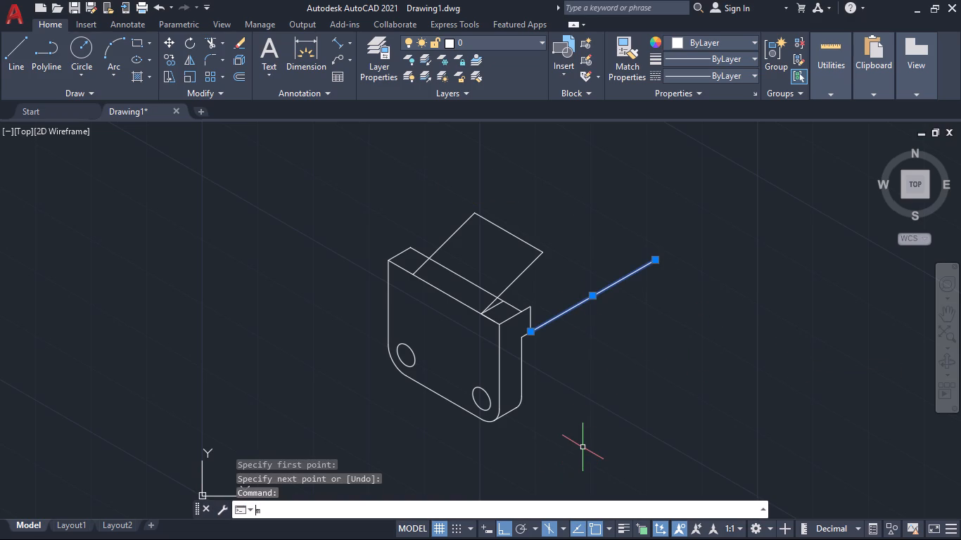
key(Return)
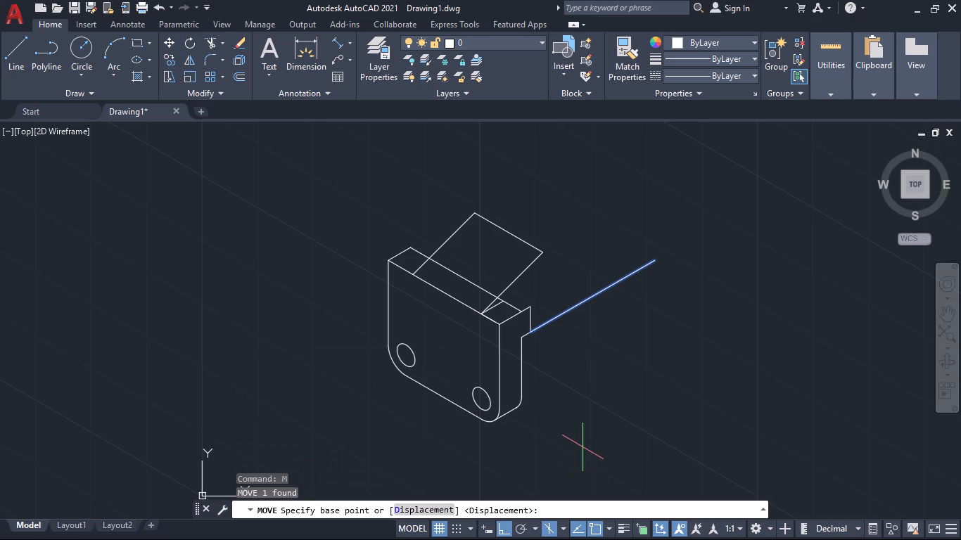
click(531, 332)
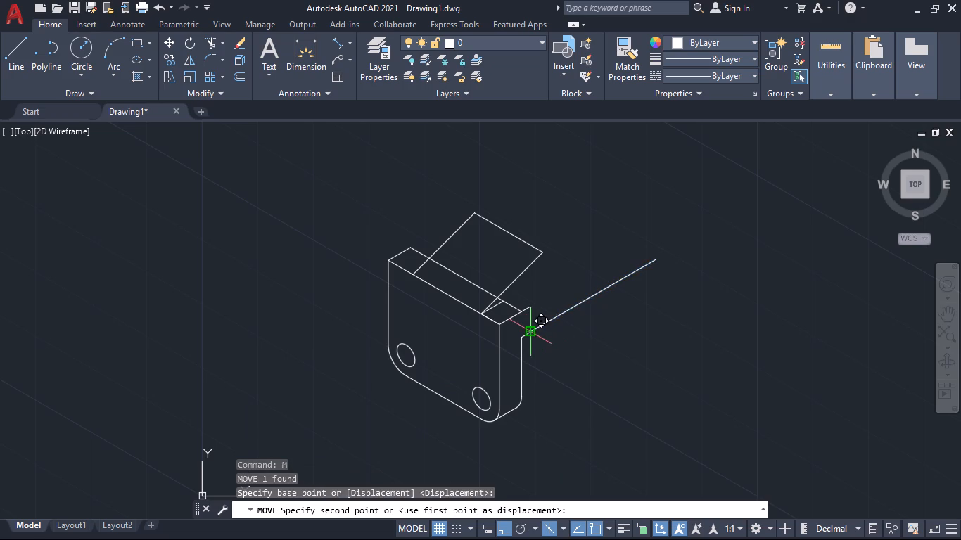
text(20.)
key(5)
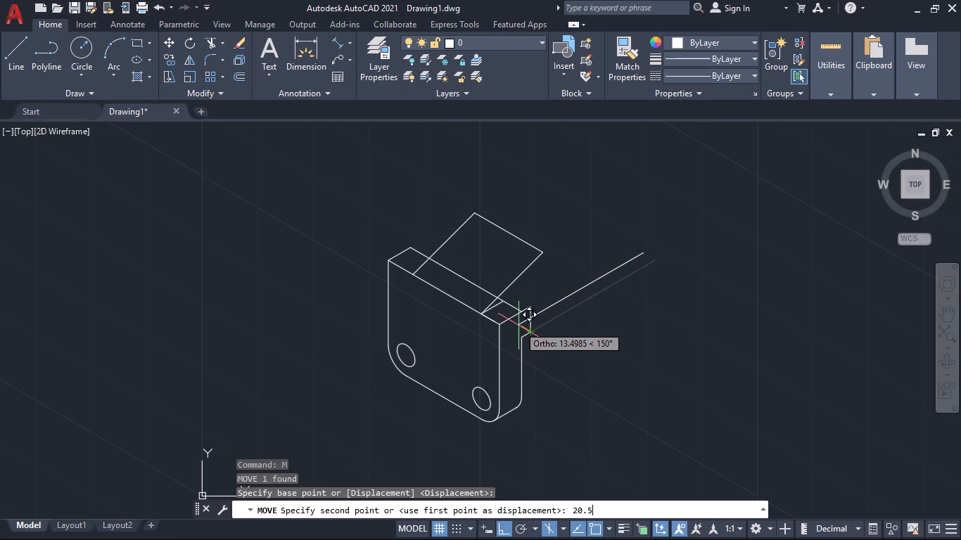
key(Return)
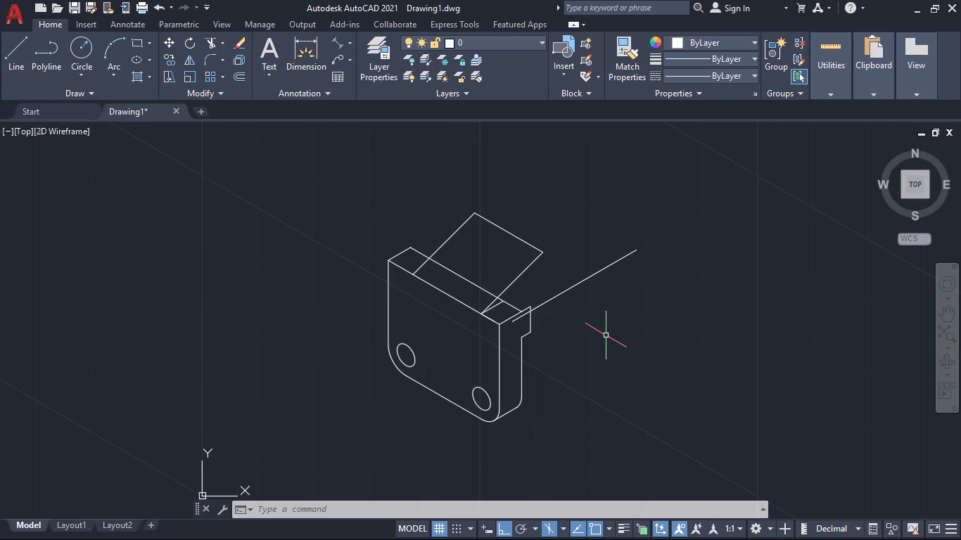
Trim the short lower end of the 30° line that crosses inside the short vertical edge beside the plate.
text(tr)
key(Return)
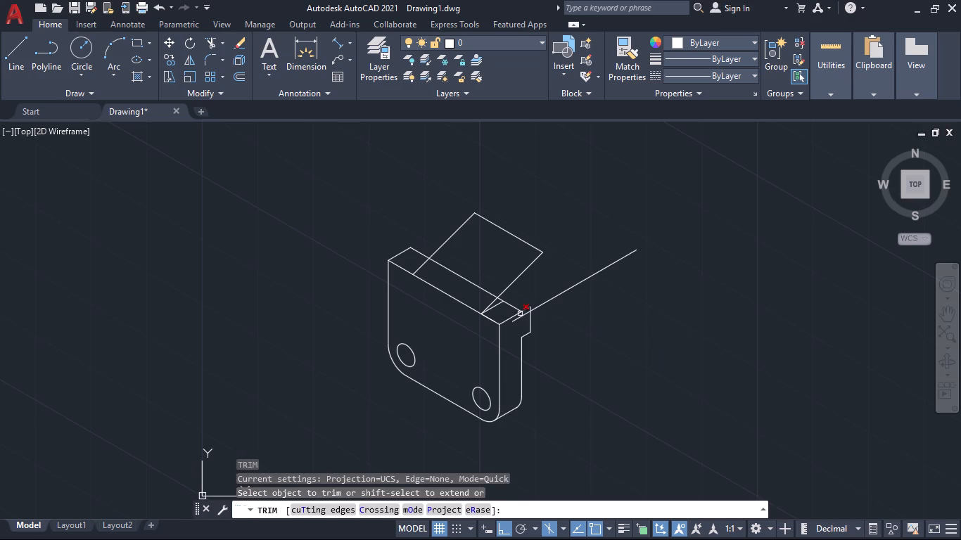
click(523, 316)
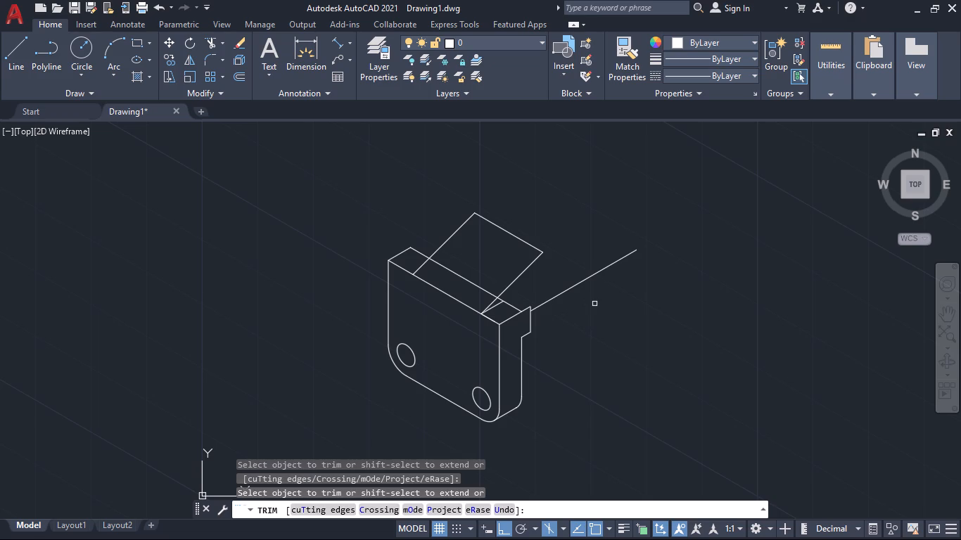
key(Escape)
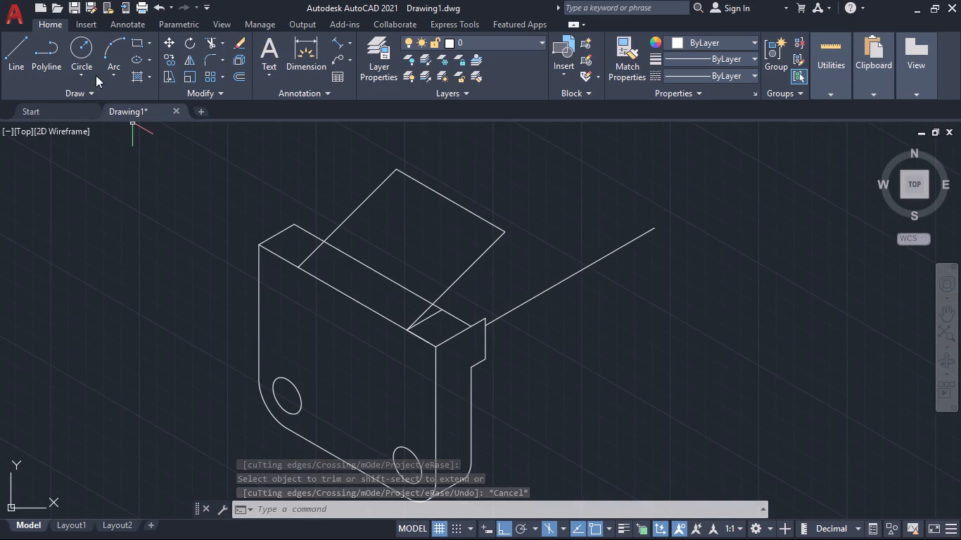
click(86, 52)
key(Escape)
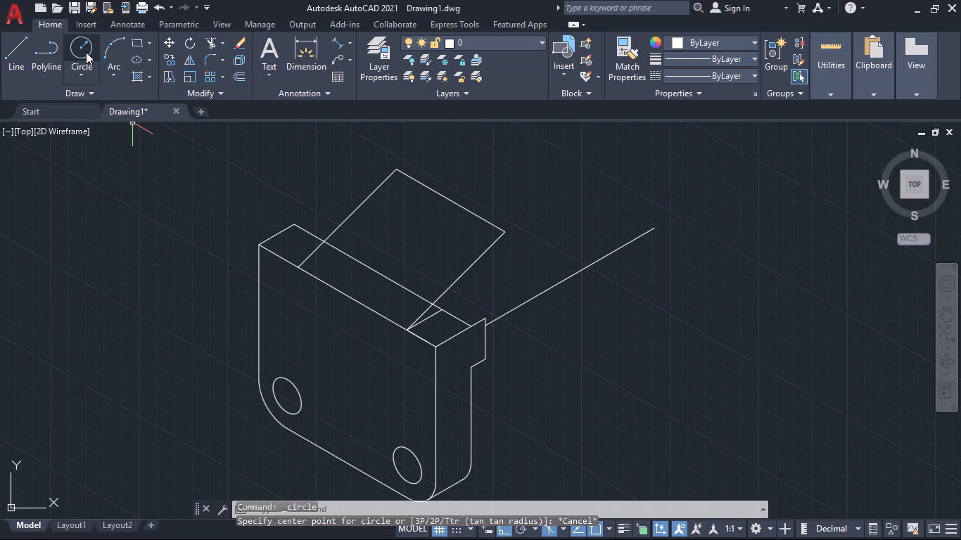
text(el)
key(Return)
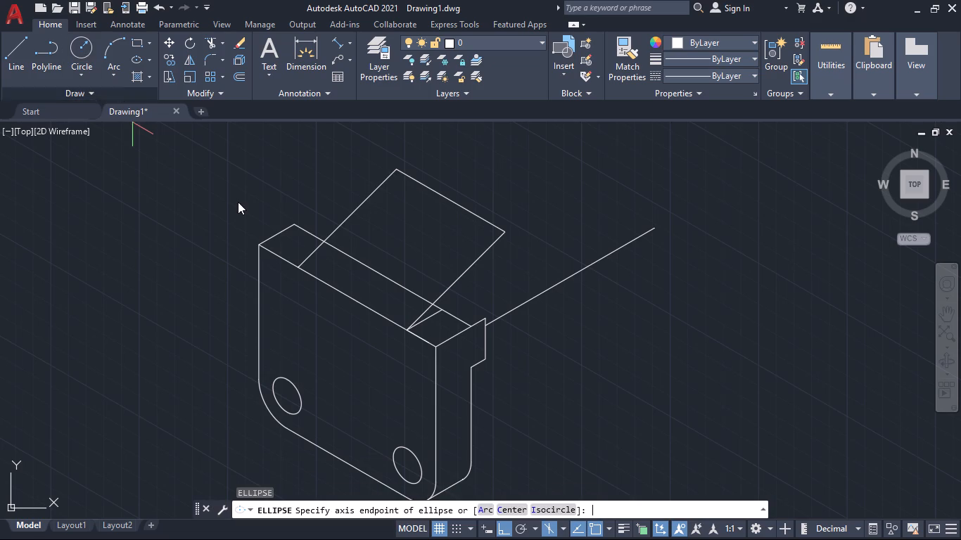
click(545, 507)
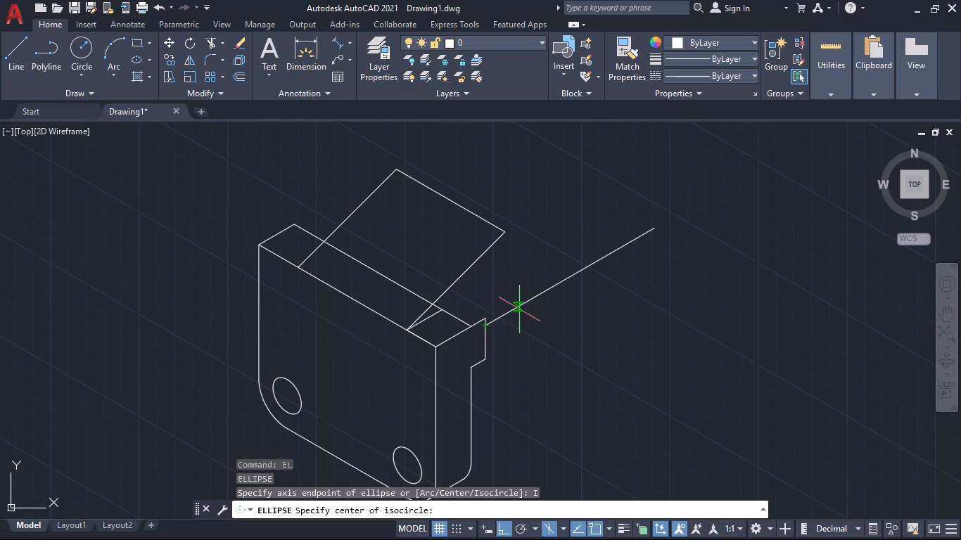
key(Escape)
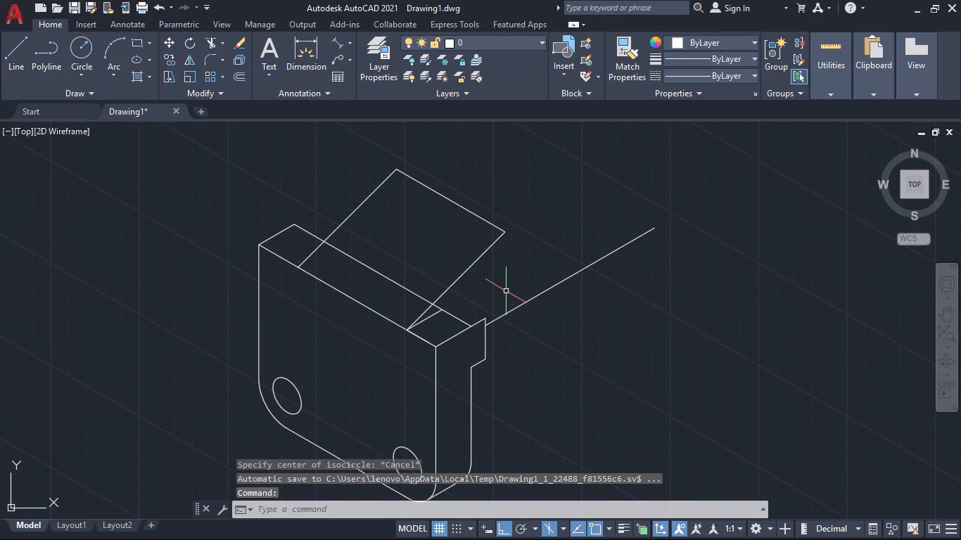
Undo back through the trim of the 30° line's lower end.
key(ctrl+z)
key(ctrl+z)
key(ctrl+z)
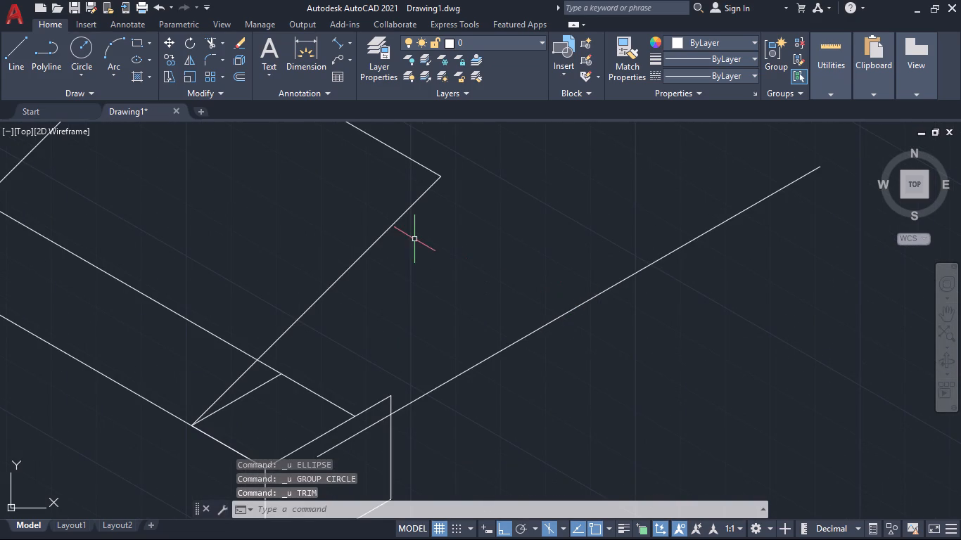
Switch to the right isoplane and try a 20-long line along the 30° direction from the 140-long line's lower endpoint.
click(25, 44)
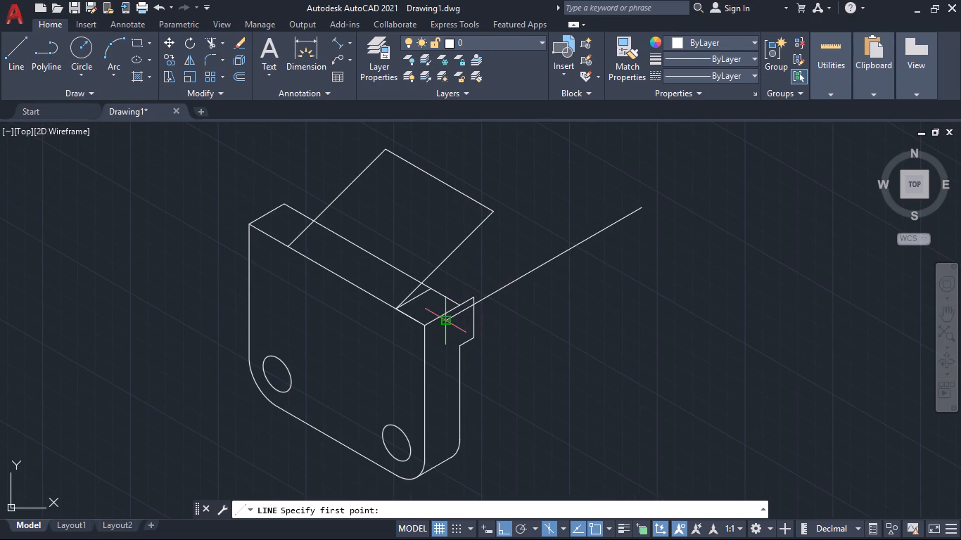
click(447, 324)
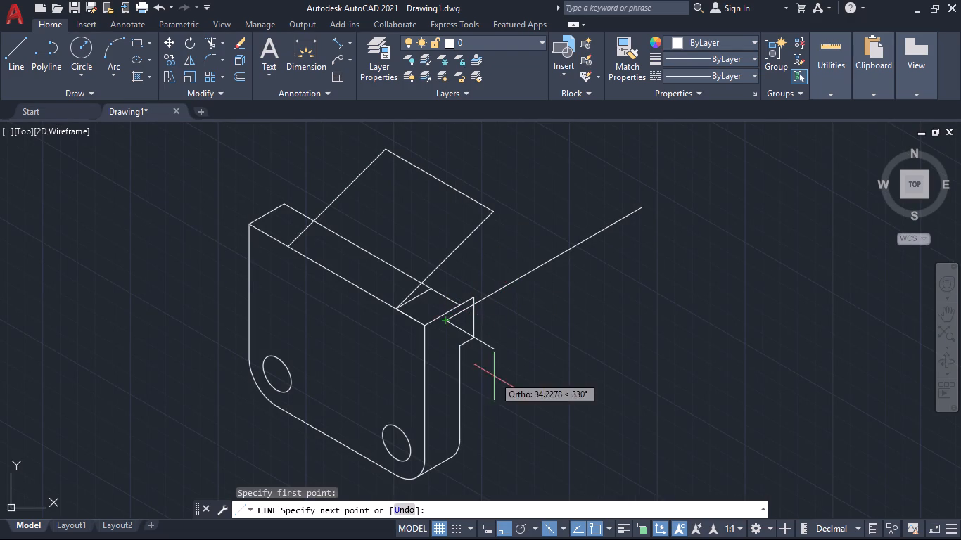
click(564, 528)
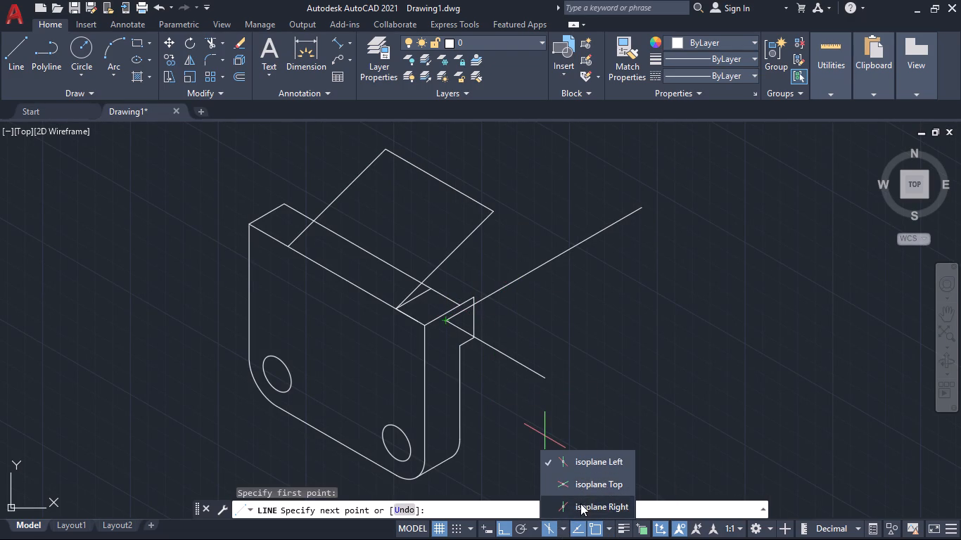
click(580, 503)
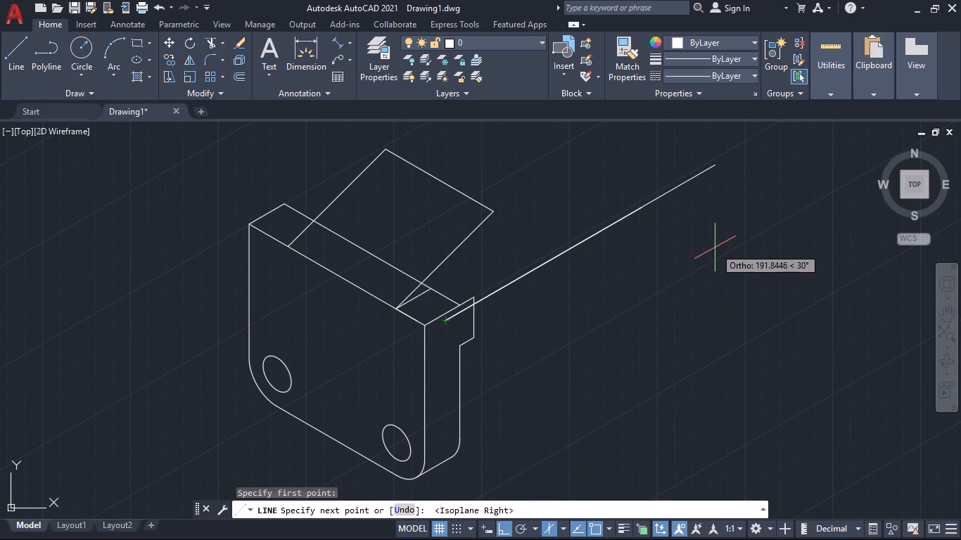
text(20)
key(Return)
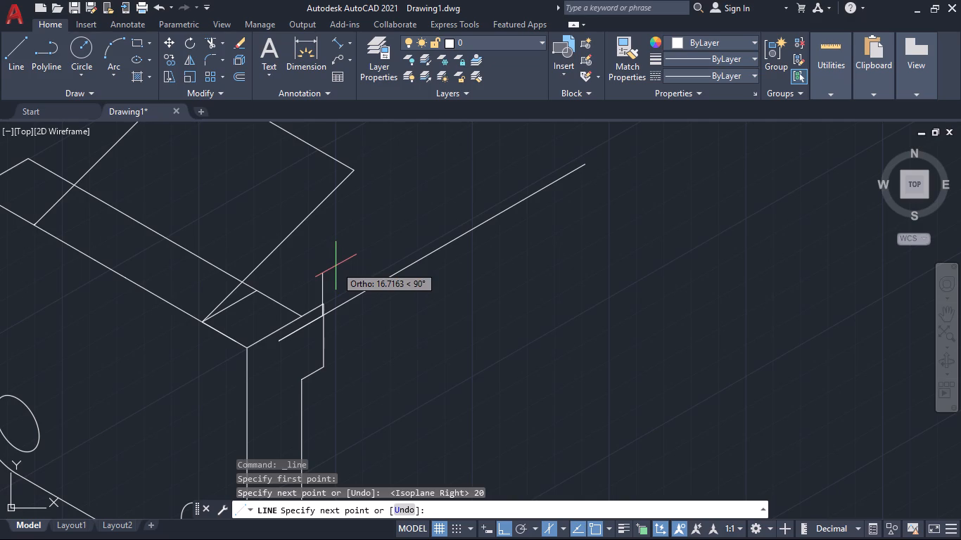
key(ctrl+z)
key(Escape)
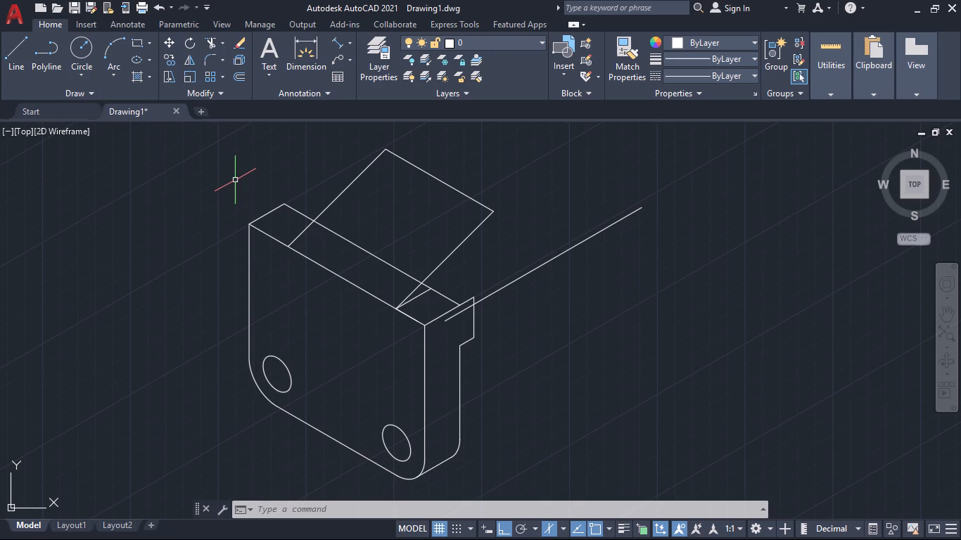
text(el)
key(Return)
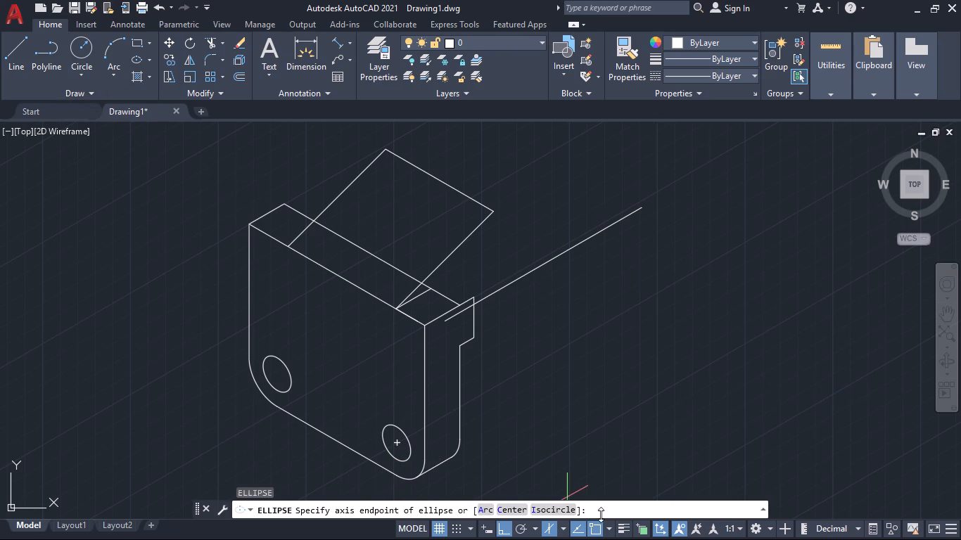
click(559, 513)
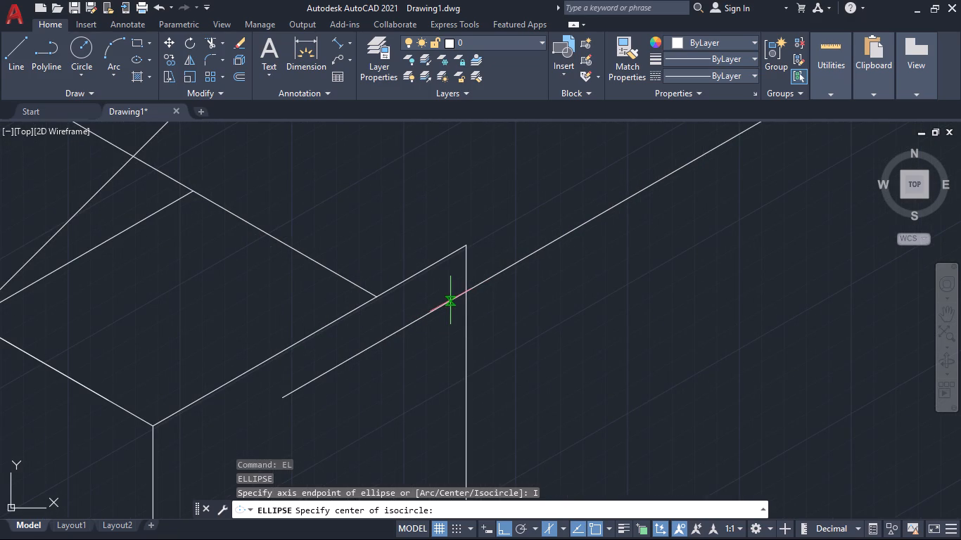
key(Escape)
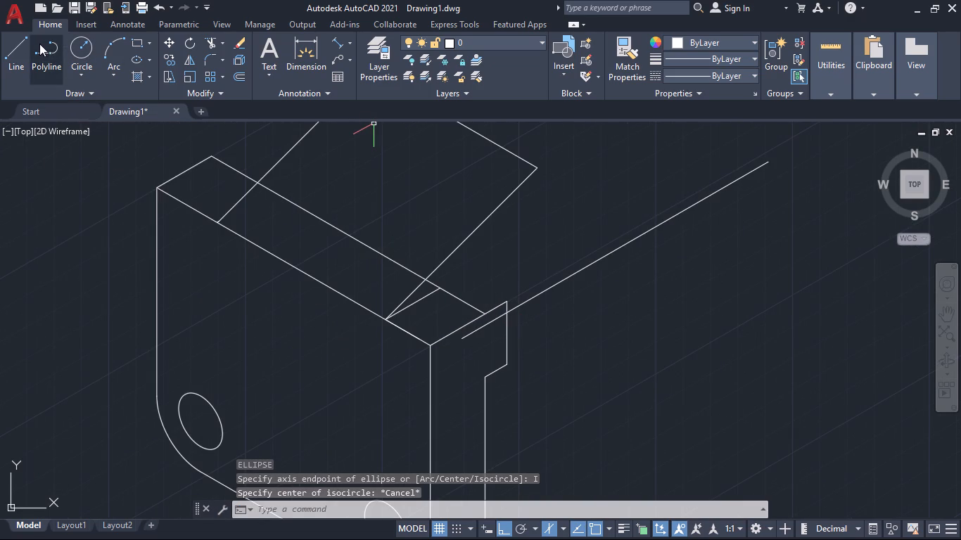
Draw a construction line from the 140-long line's upper endpoint, 20 back along it and about 18 vertically upward.
click(8, 46)
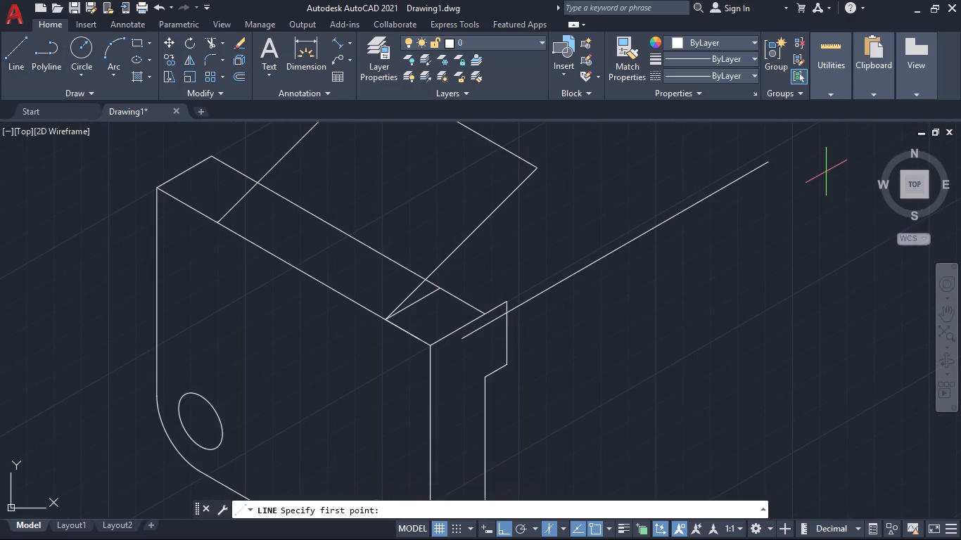
click(769, 160)
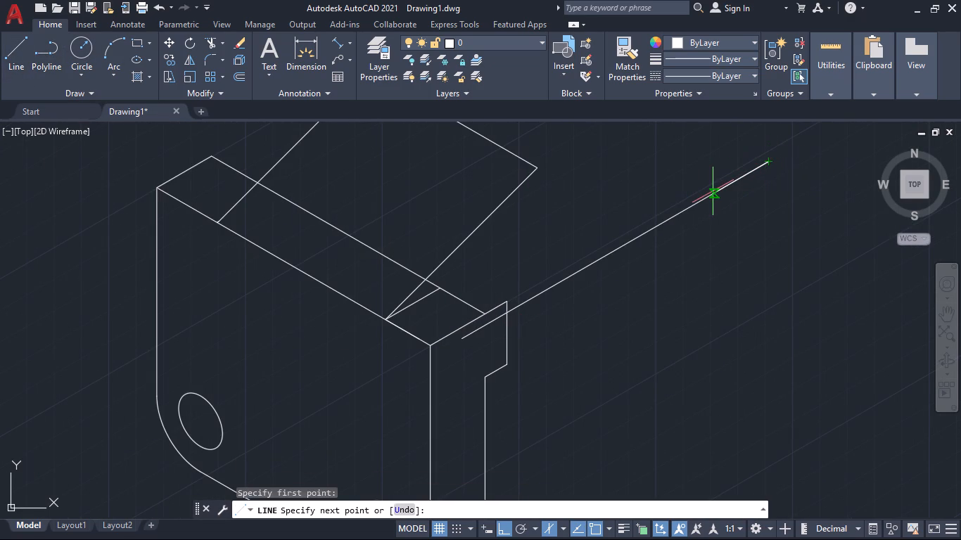
text(20)
key(Return)
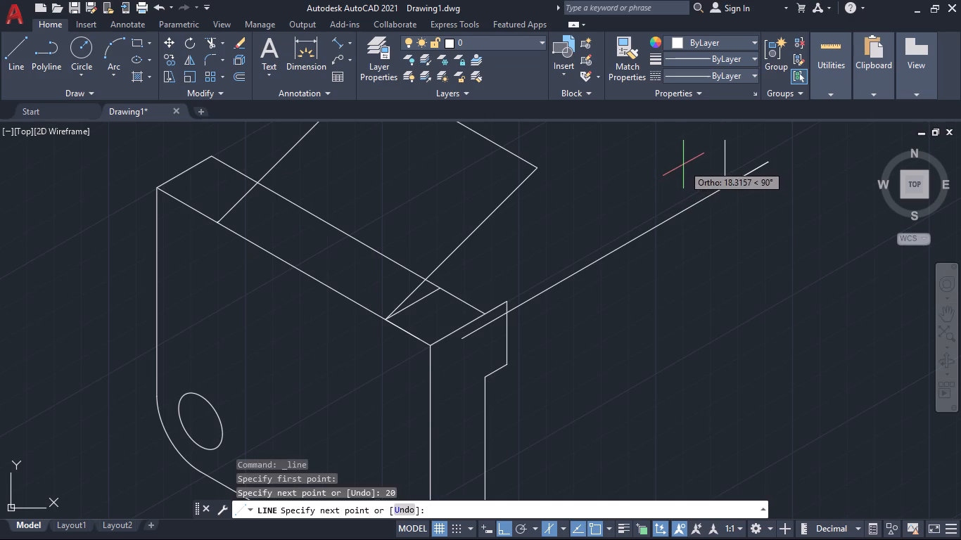
click(683, 165)
key(Escape)
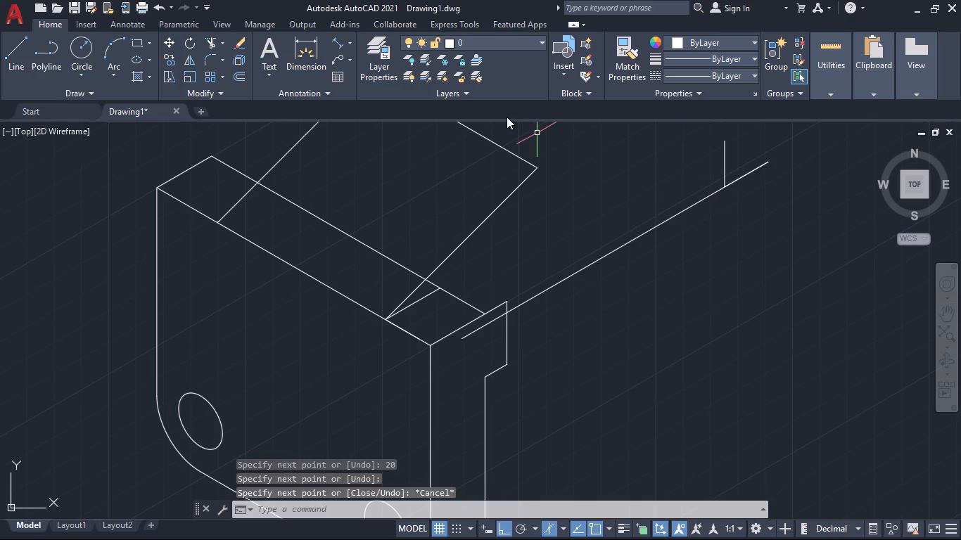
Draw a radius 15 isocircle on the top isoplane, centred where the vertical construction line meets the 140-long line.
text(el)
key(Return)
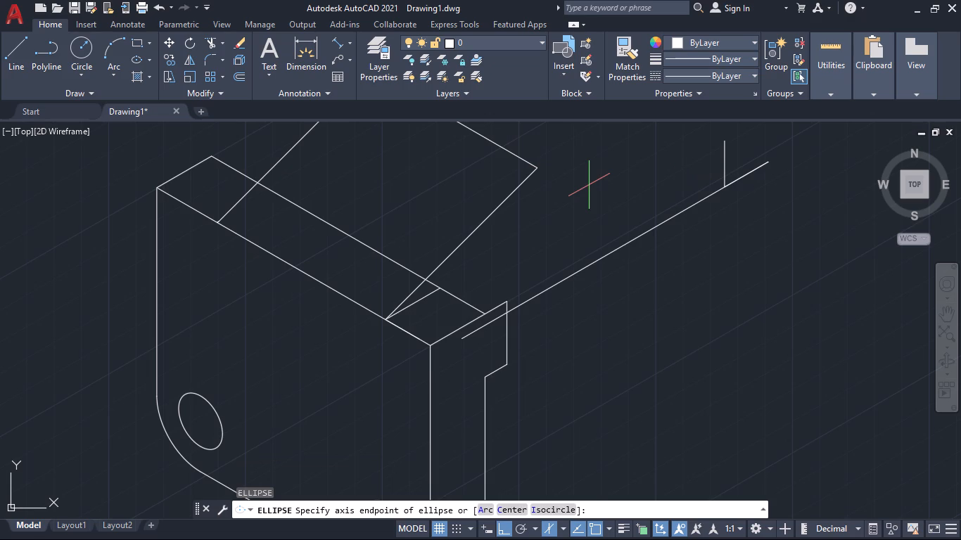
click(544, 508)
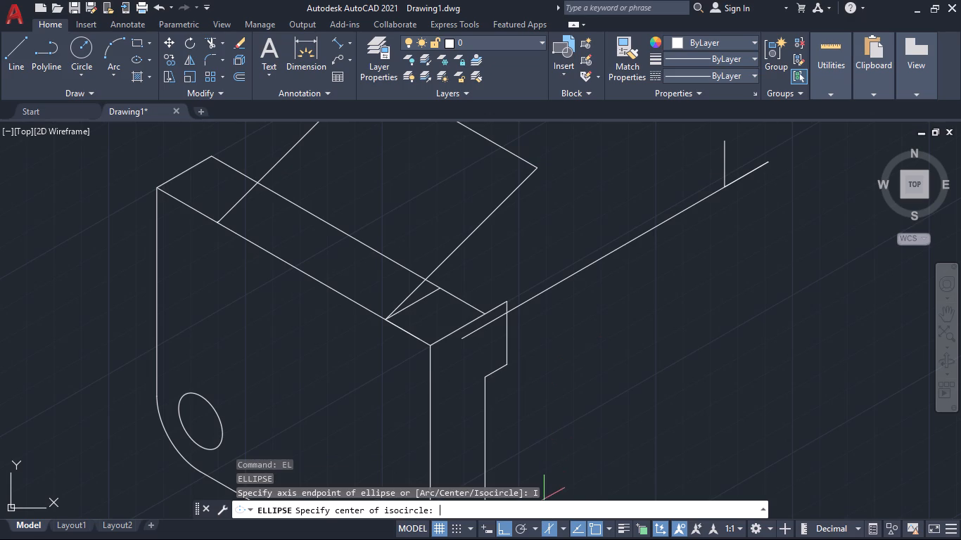
click(723, 184)
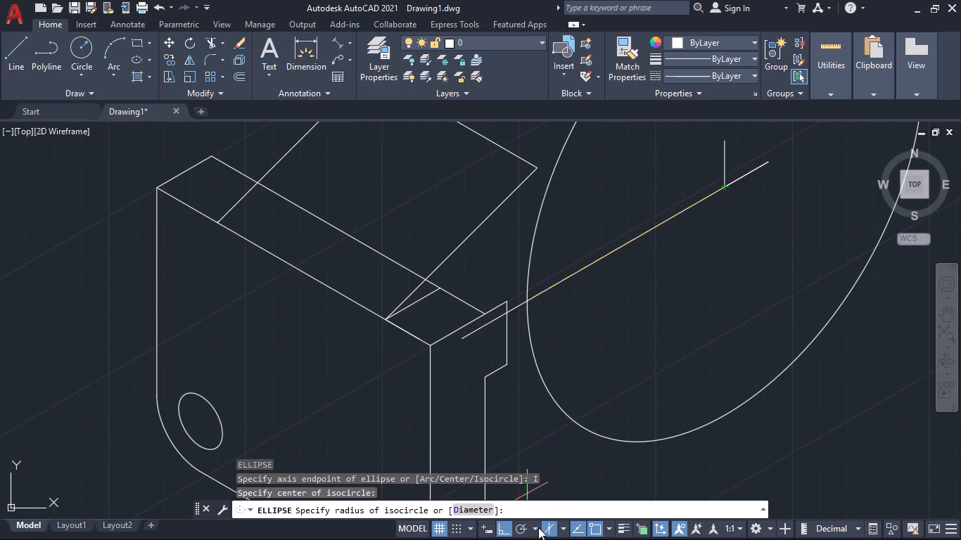
click(561, 526)
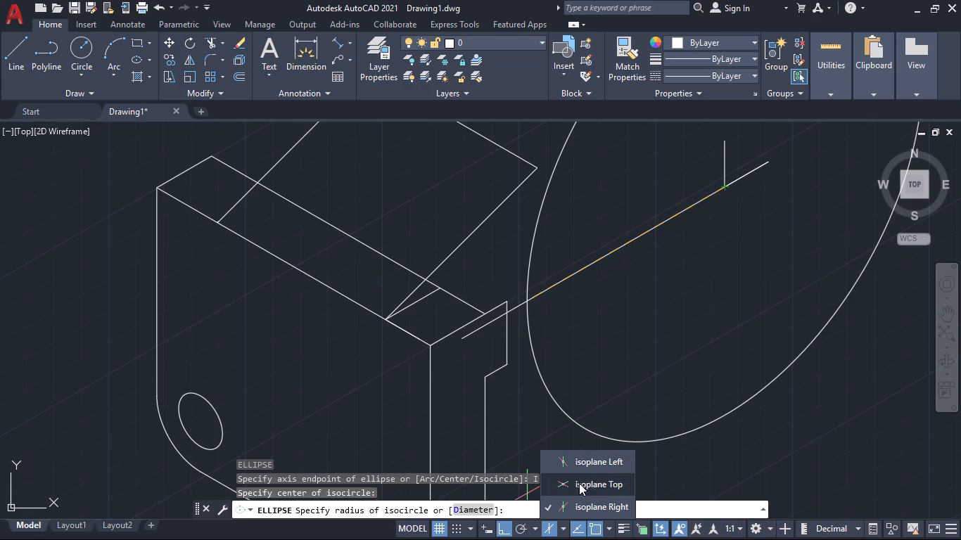
click(579, 483)
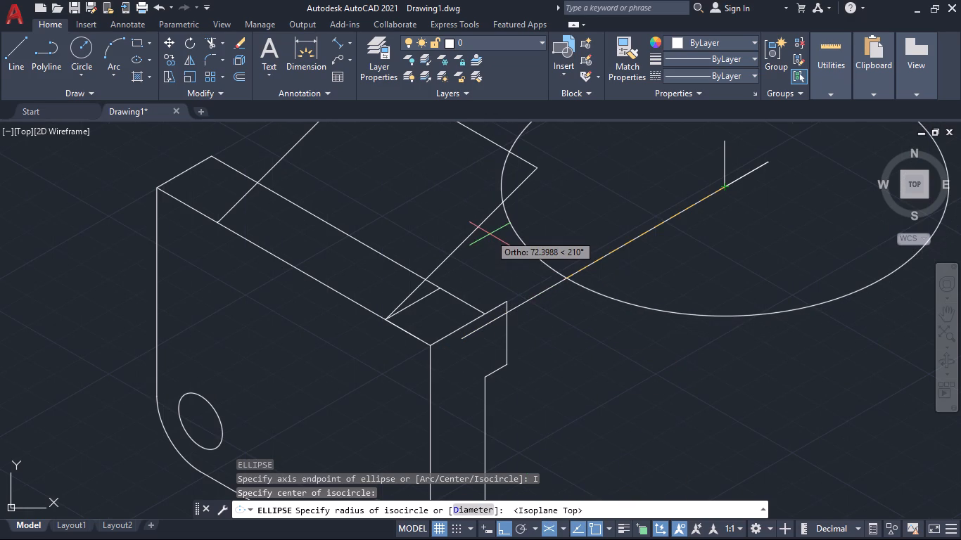
text(15)
key(Return)
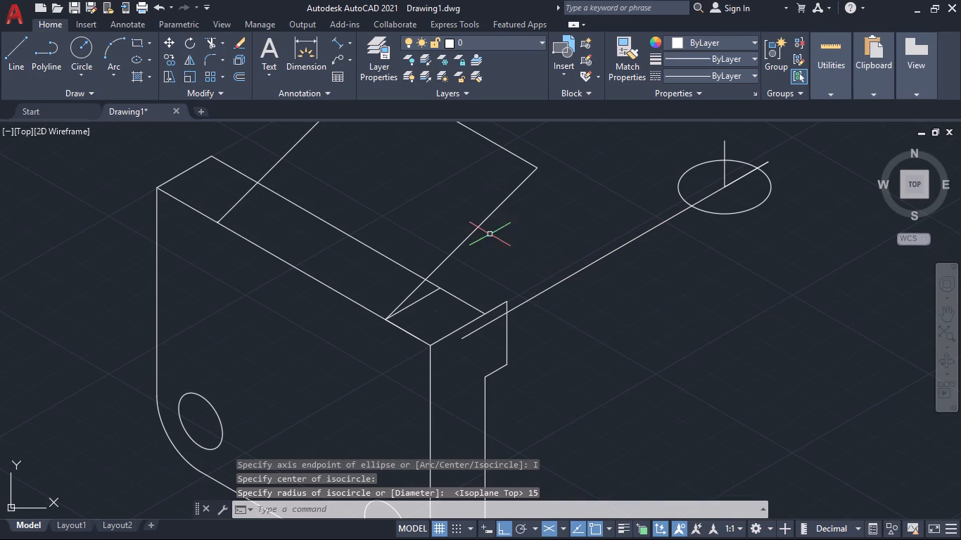
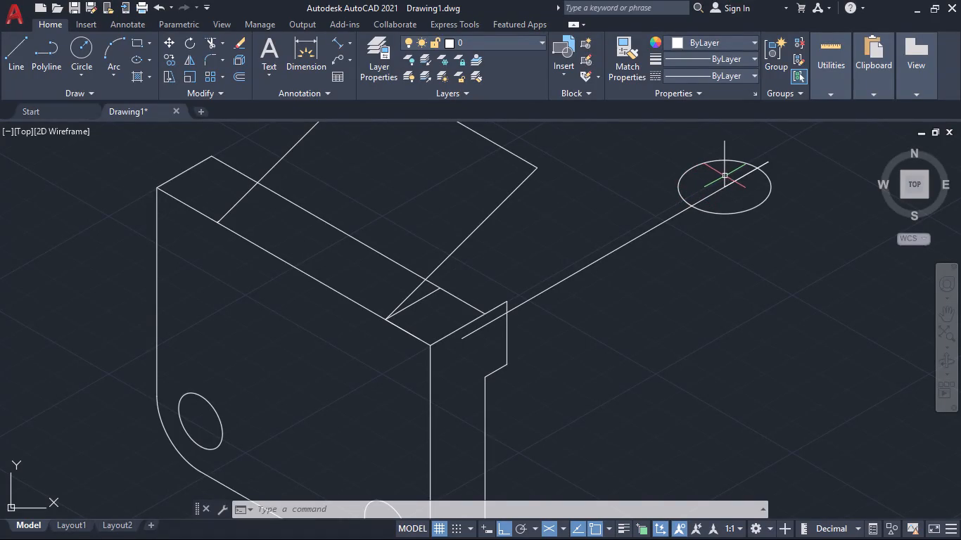
Delete the vertical construction line at the centre of the radius 15 isocircle.
click(725, 176)
key(Delete)
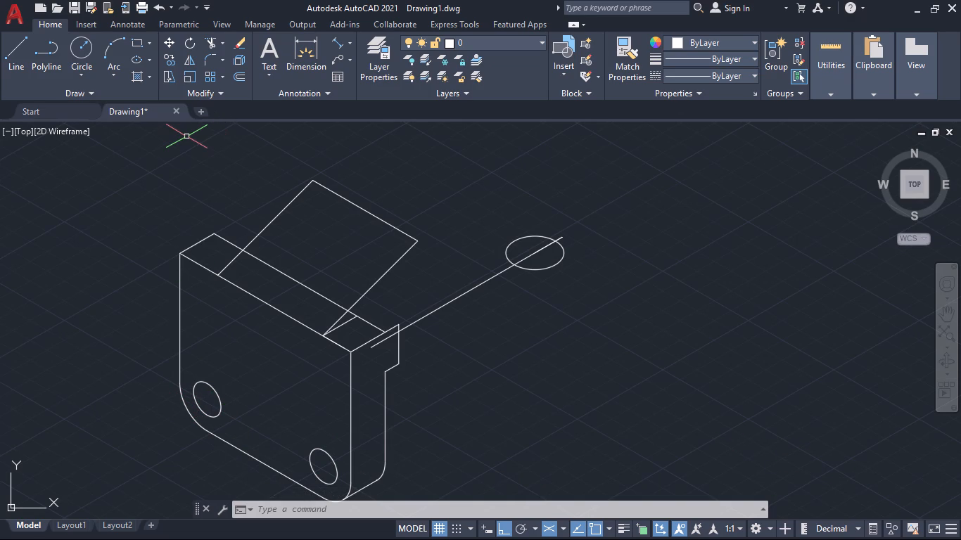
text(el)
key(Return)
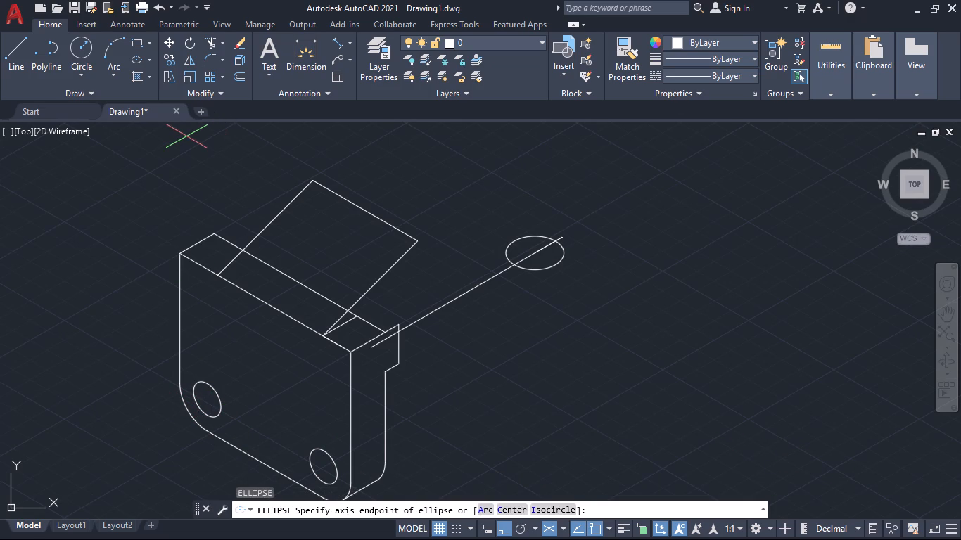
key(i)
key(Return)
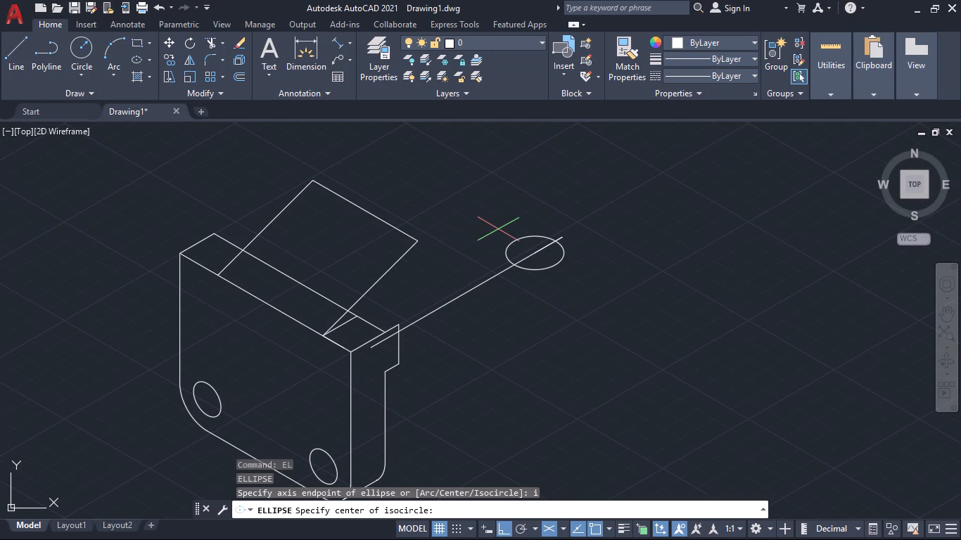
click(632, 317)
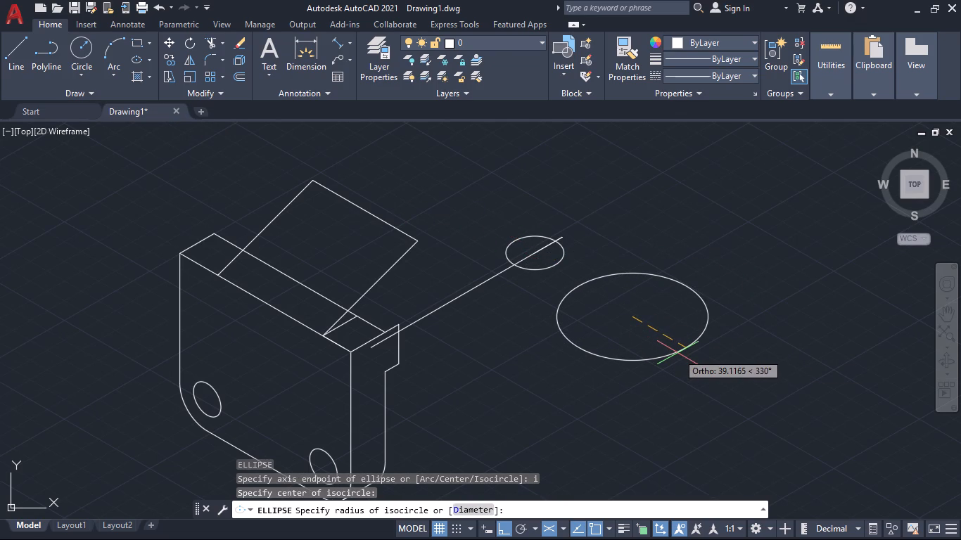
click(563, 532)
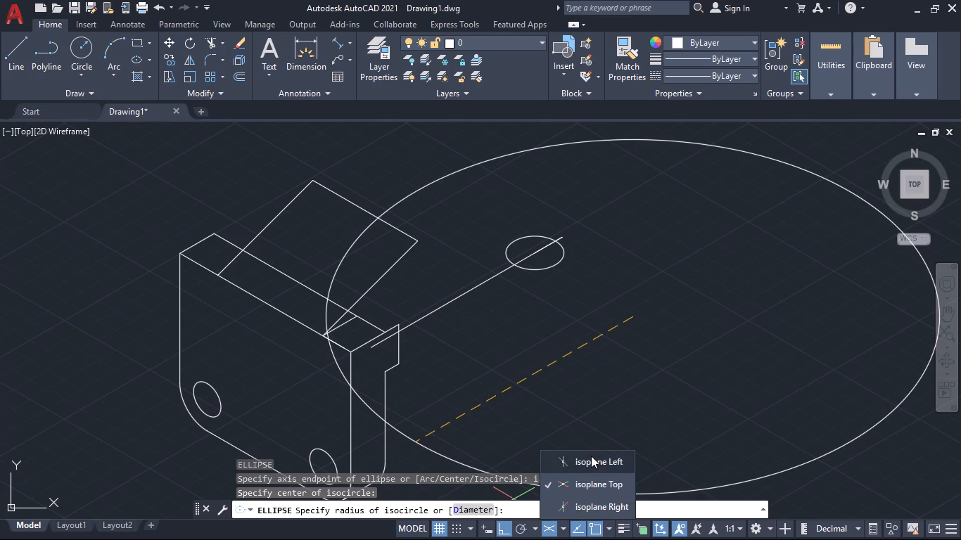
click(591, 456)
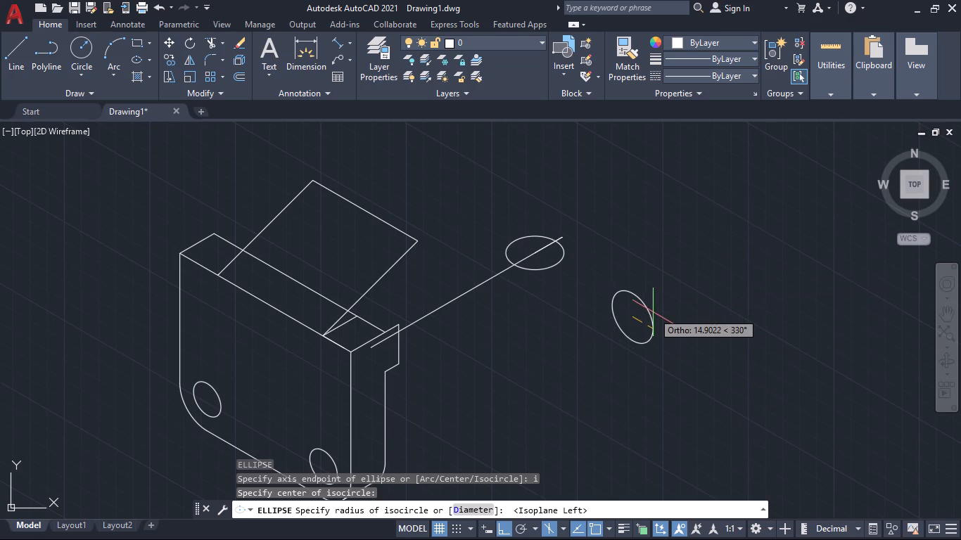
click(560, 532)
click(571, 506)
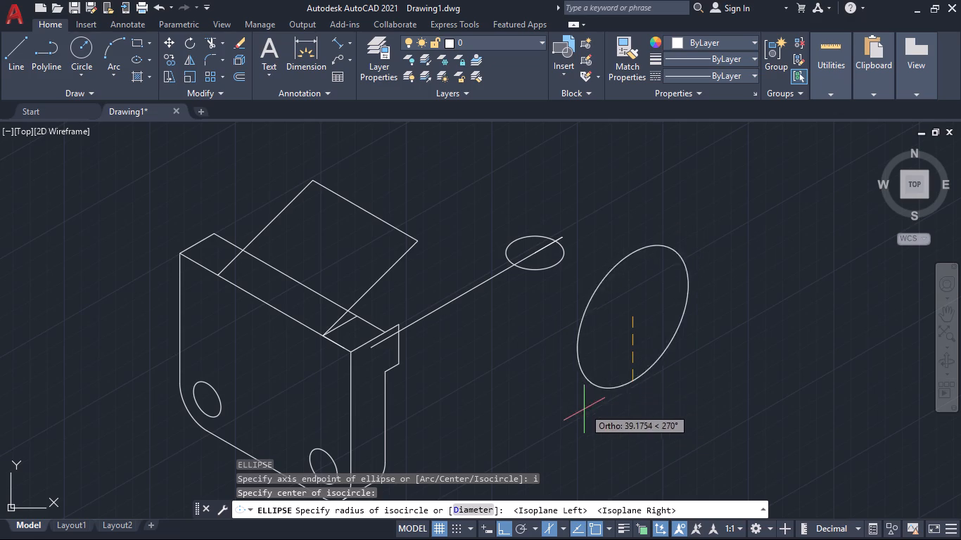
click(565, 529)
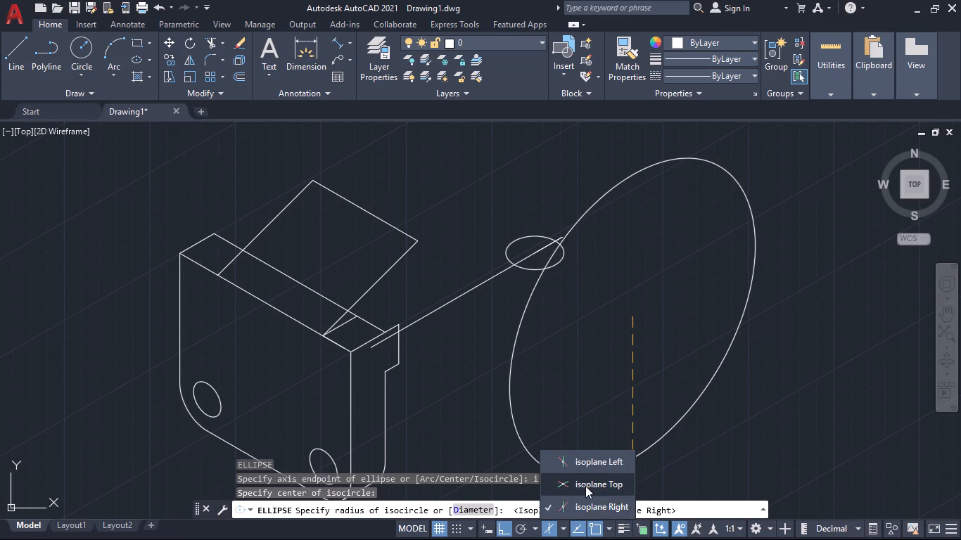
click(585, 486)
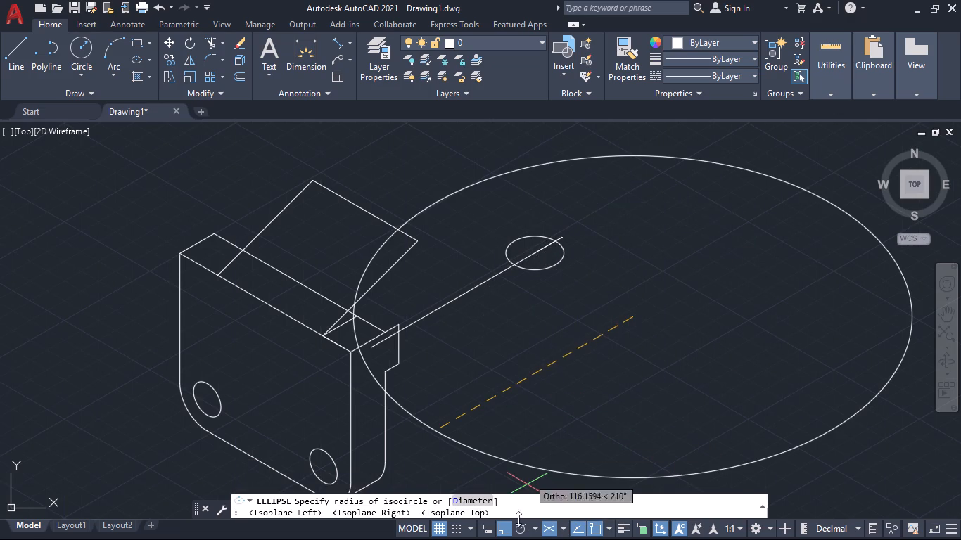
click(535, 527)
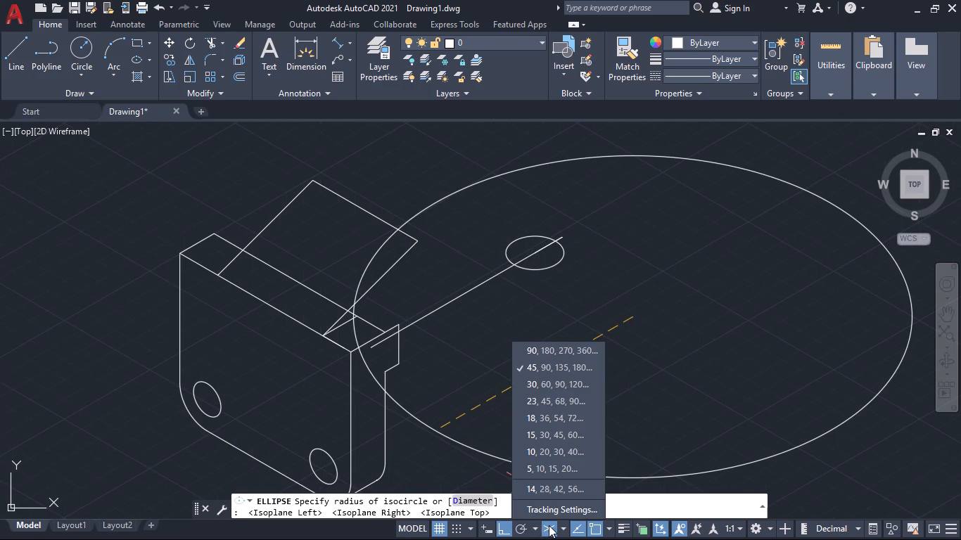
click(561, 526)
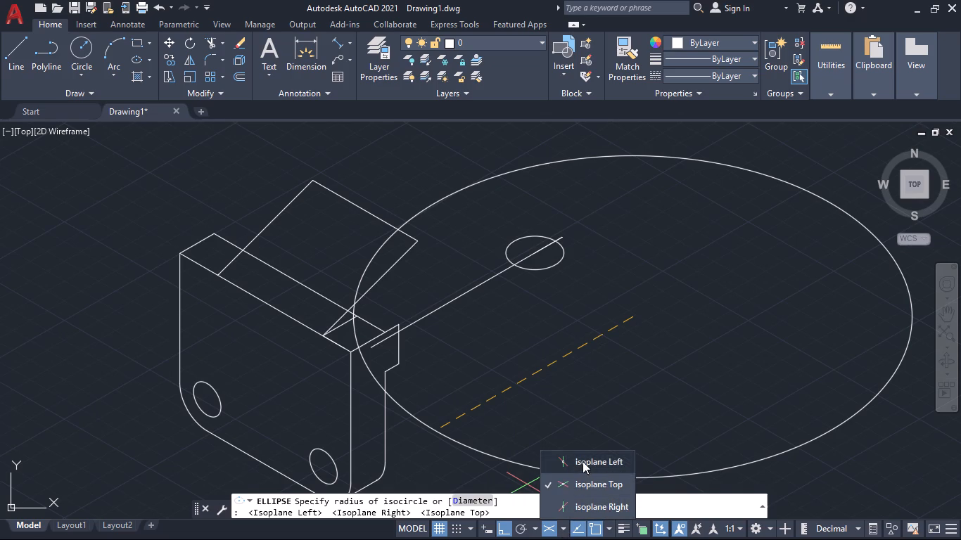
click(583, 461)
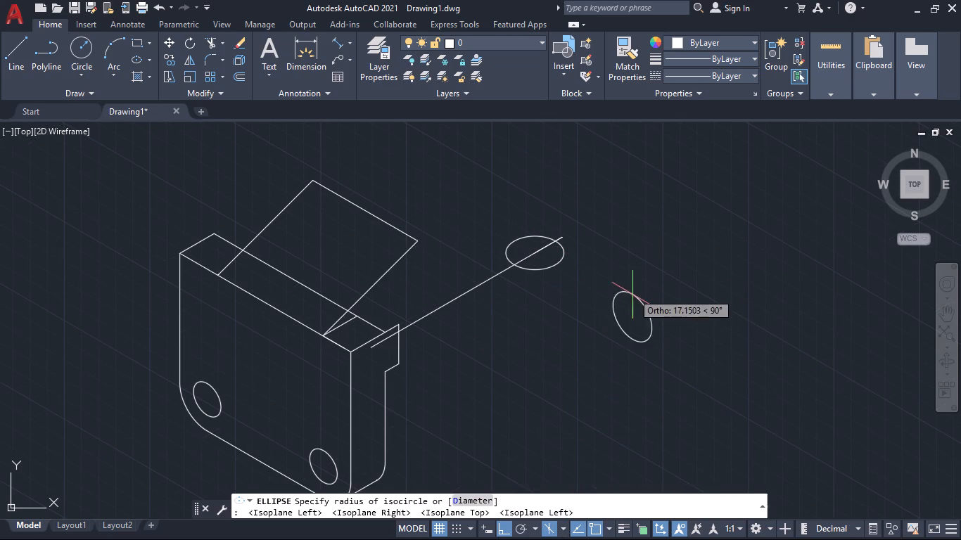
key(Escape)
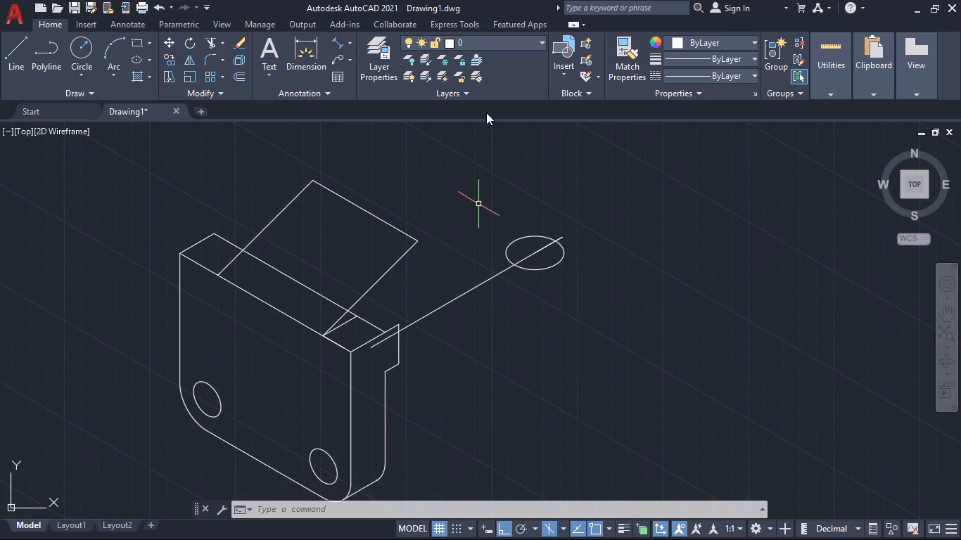
Measure the length of the short vertical edge at the plate's rear upper corner with an aligned dimension.
click(343, 41)
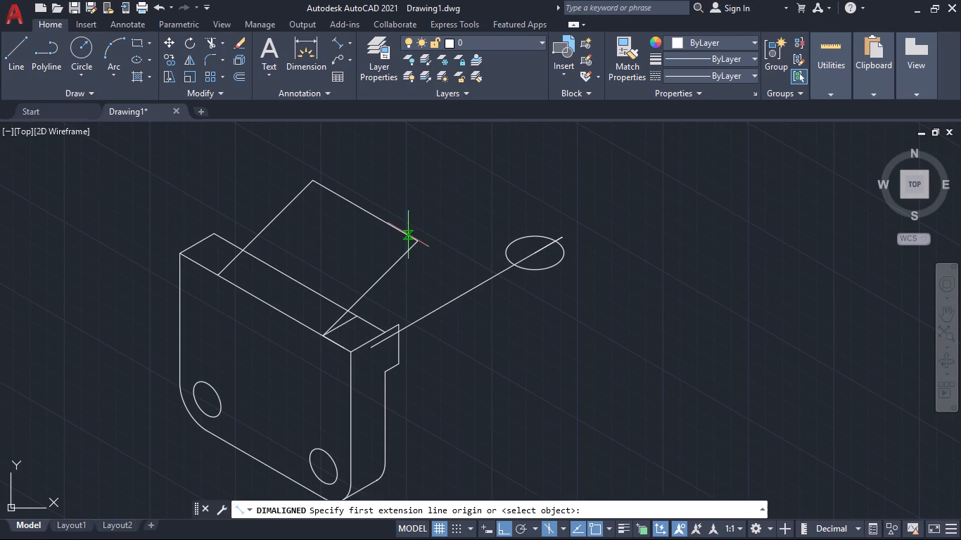
click(396, 326)
click(399, 364)
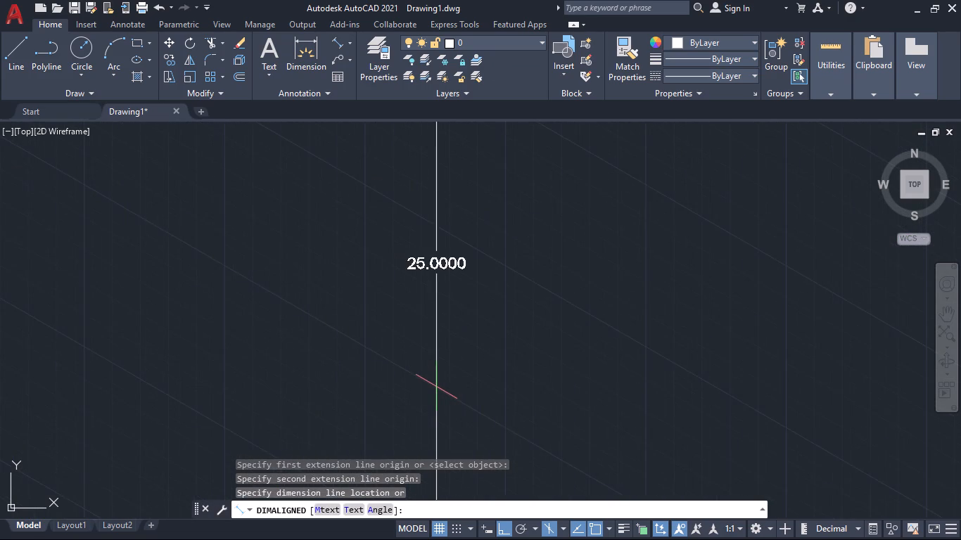
key(Escape)
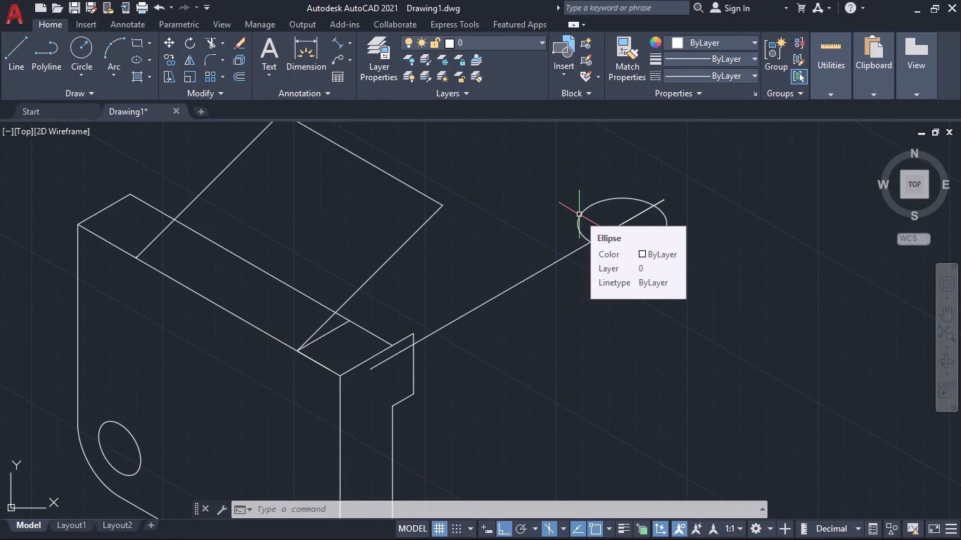
On the right isoplane, draw a 140-long line at 30° from the lower end of the short vertical edge.
click(7, 39)
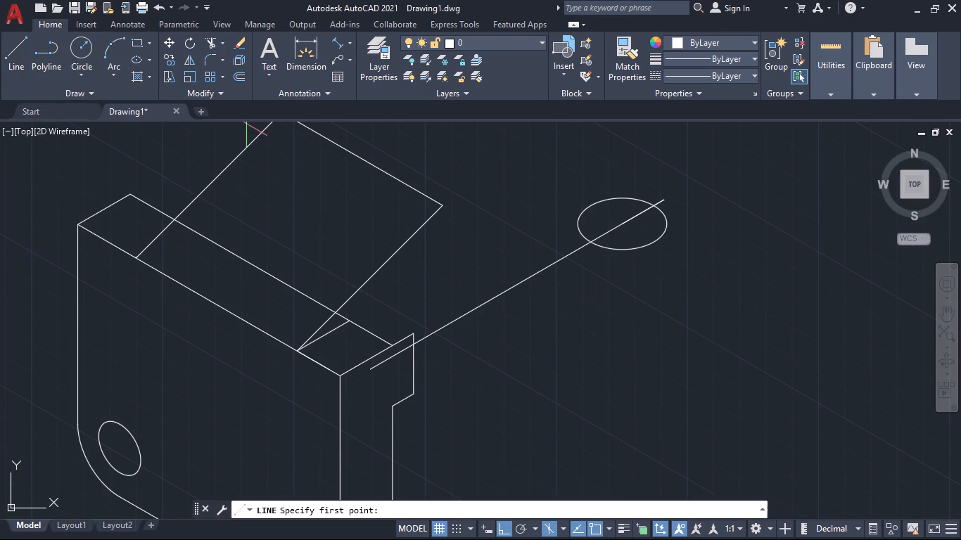
click(412, 392)
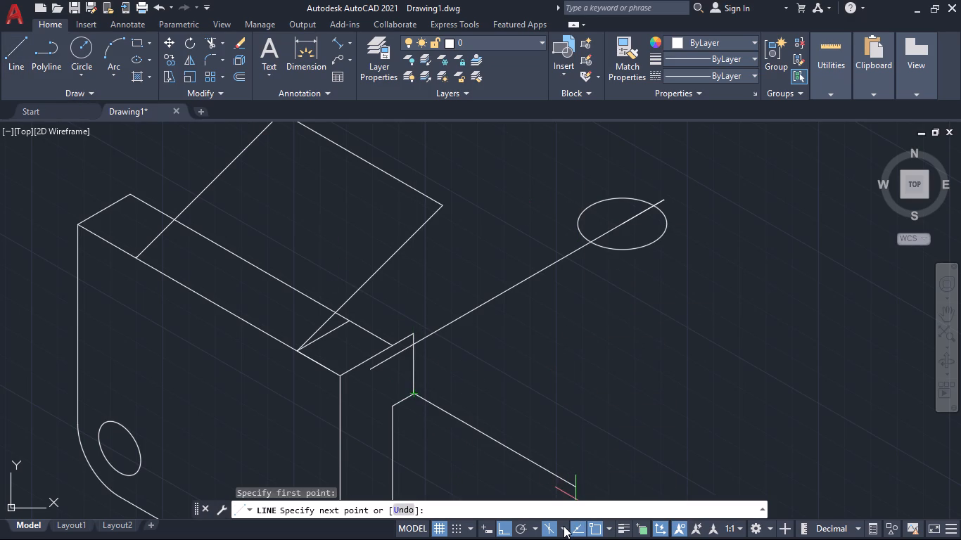
click(564, 526)
click(580, 507)
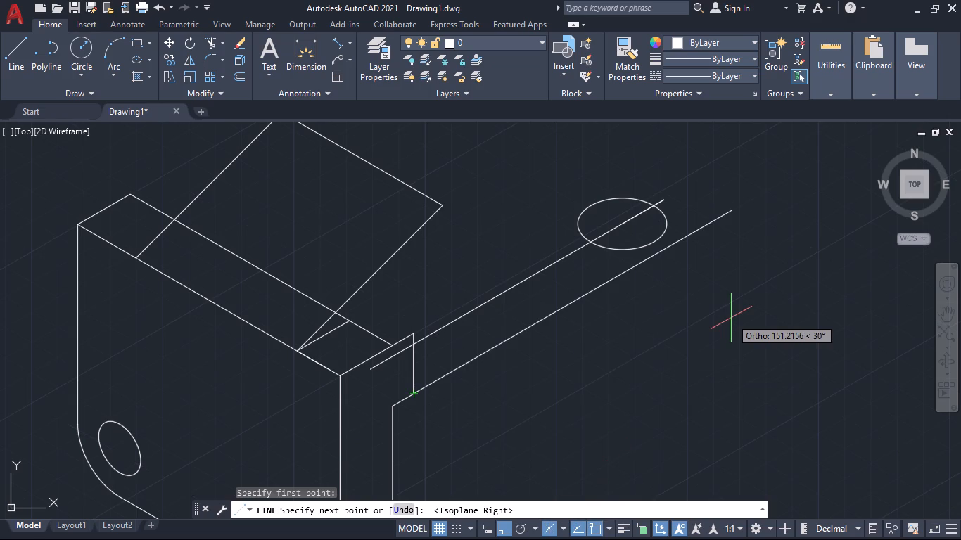
text(140)
key(Return)
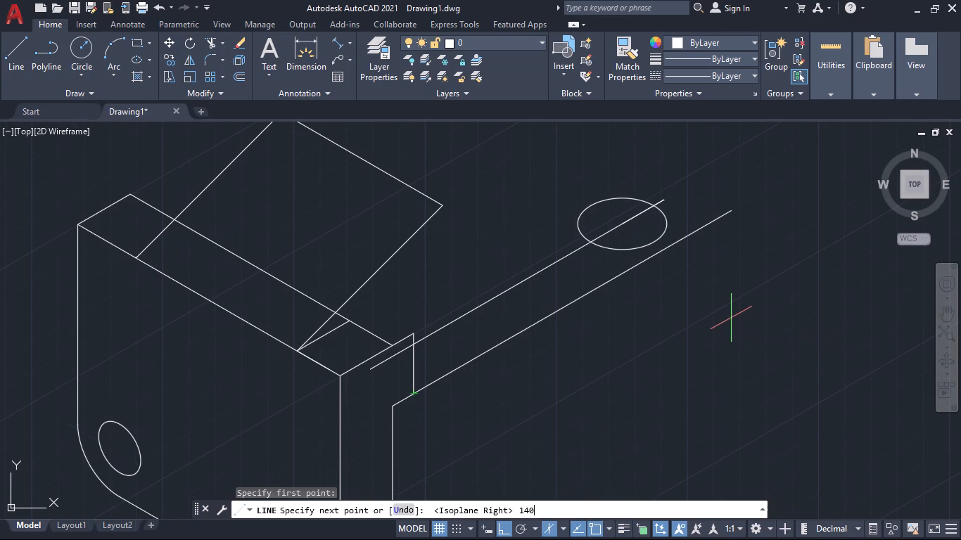
key(space)
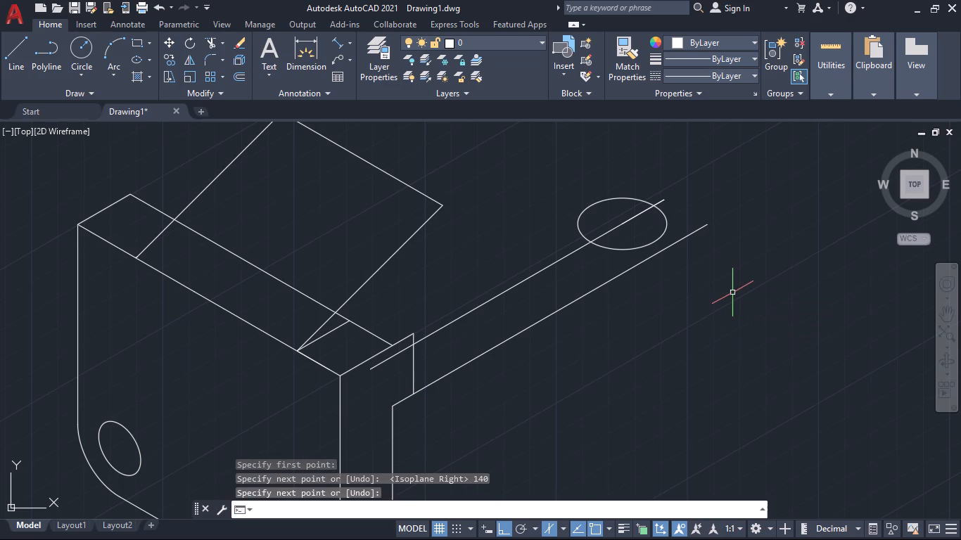
key(space)
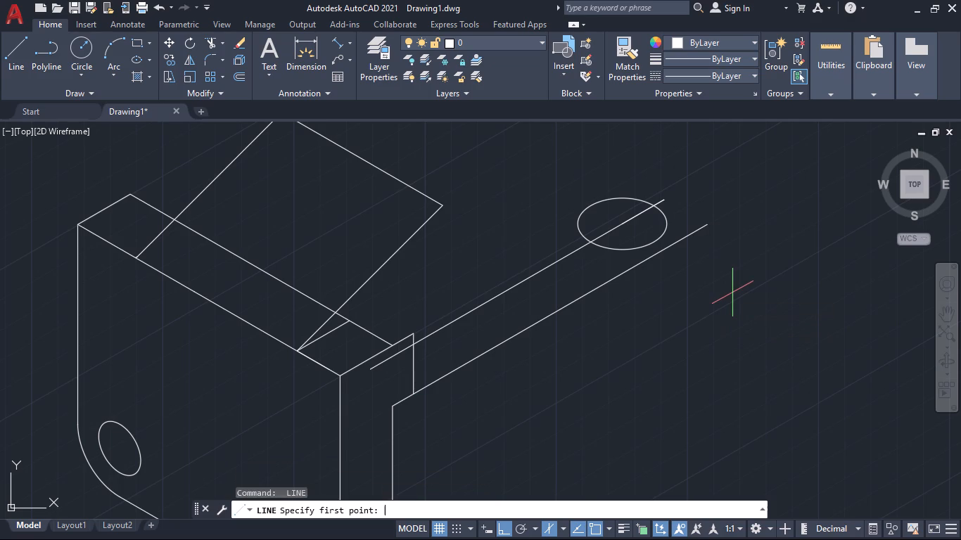
Measure the distance between the upper ends of the two parallel 140-long lines with an aligned dimension.
click(339, 43)
click(667, 201)
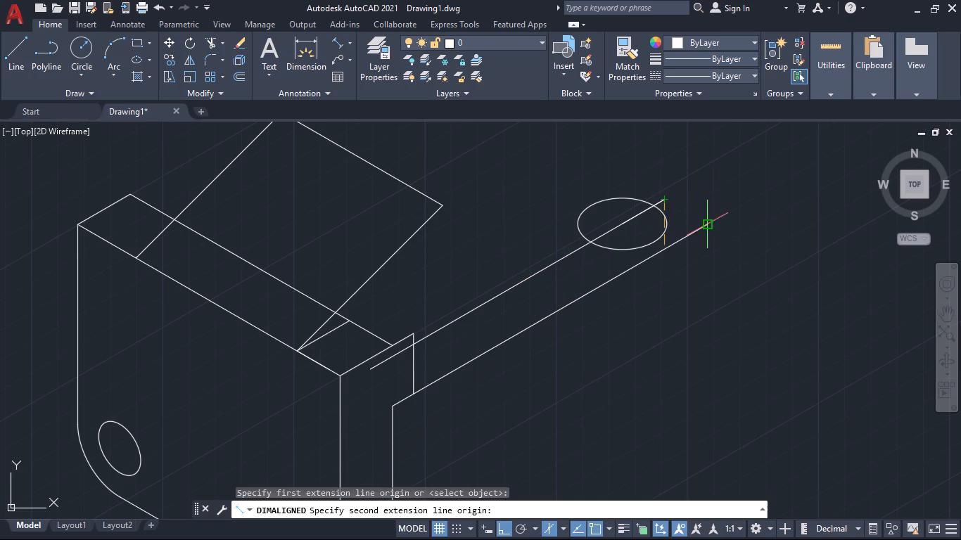
click(706, 226)
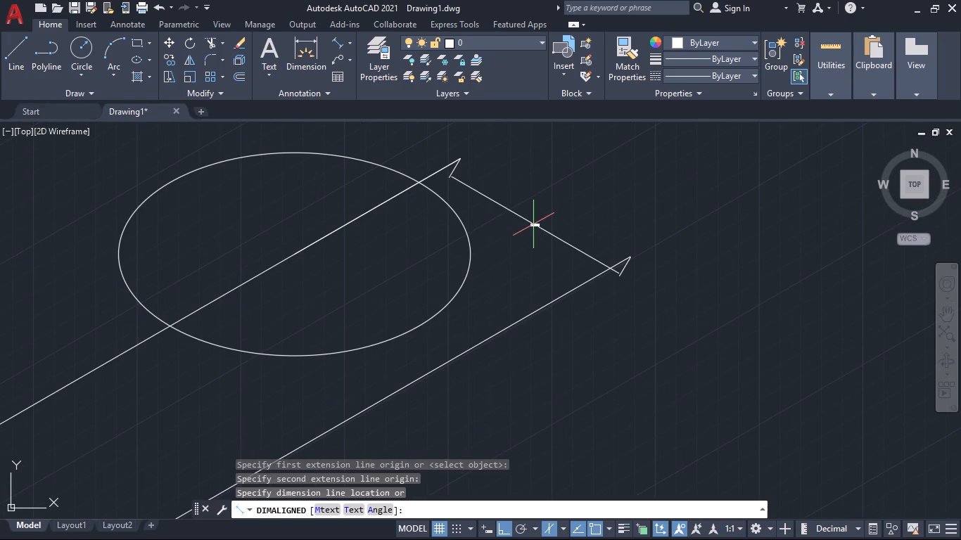
key(Escape)
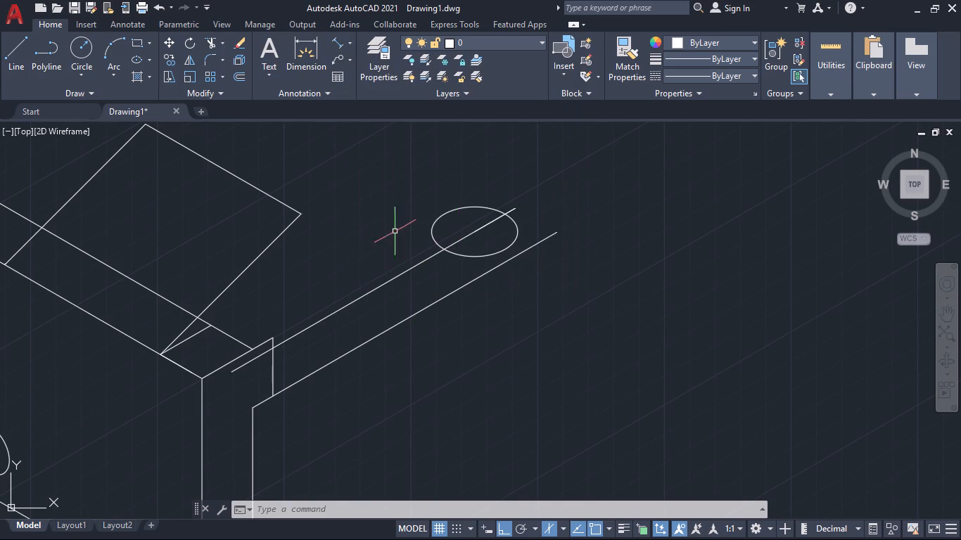
Copy the radius 15 isocircle 20 vertically downward from its centre.
click(433, 237)
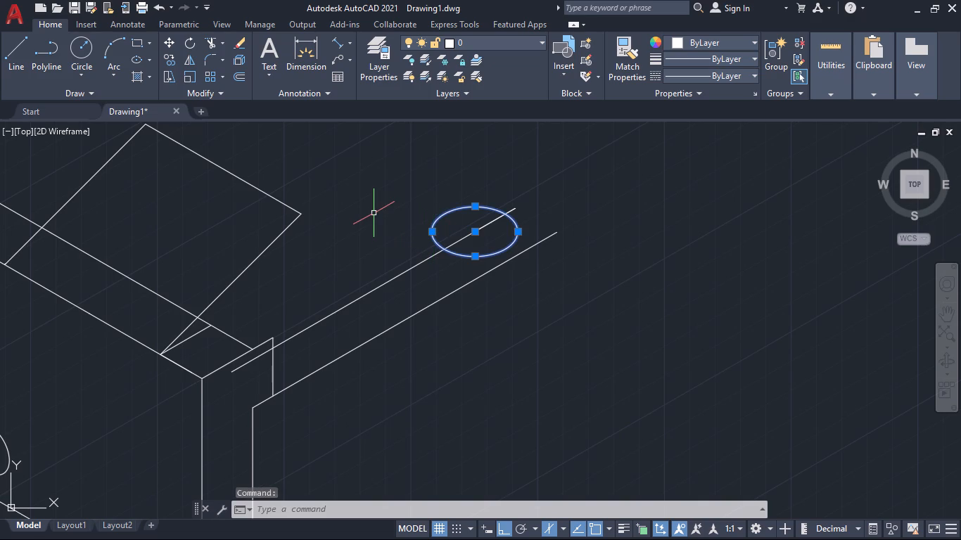
text(co)
key(Return)
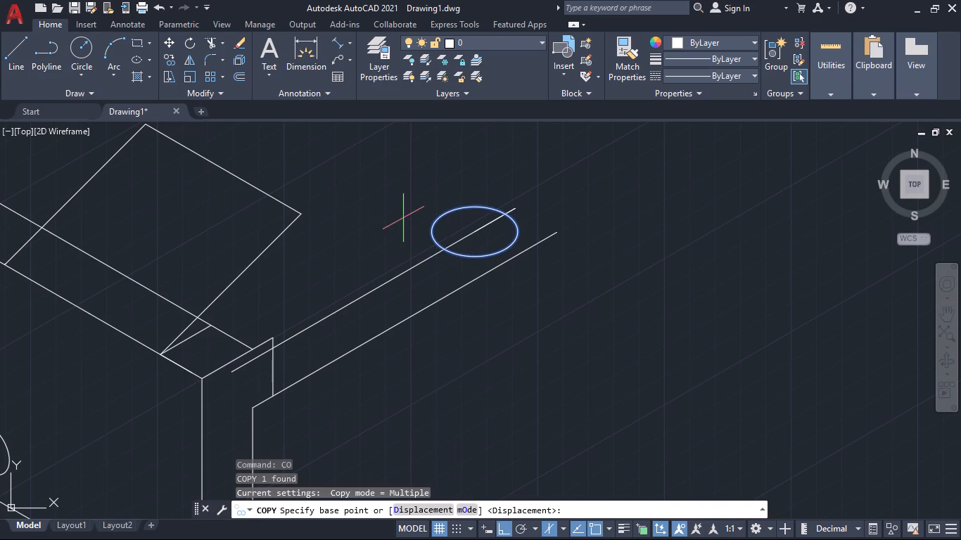
click(474, 231)
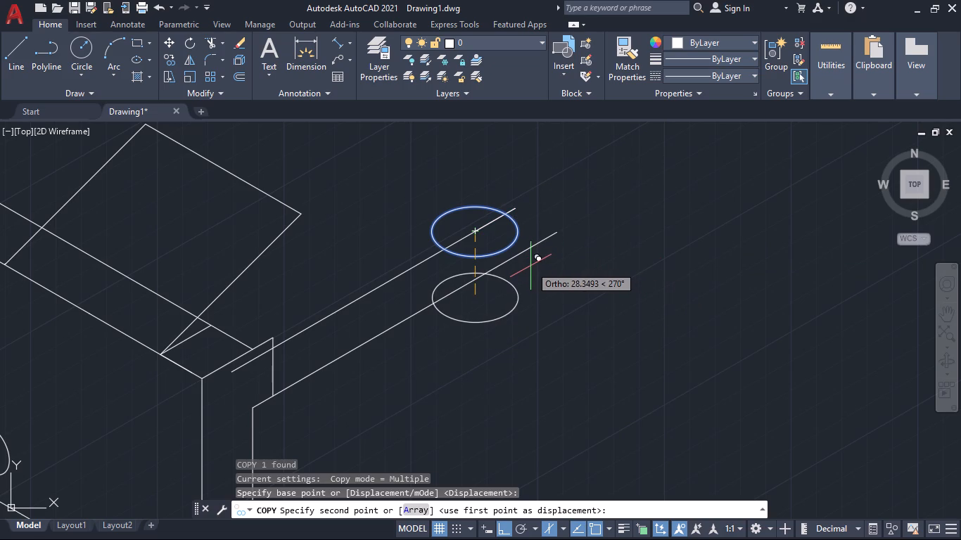
text(20)
key(Return)
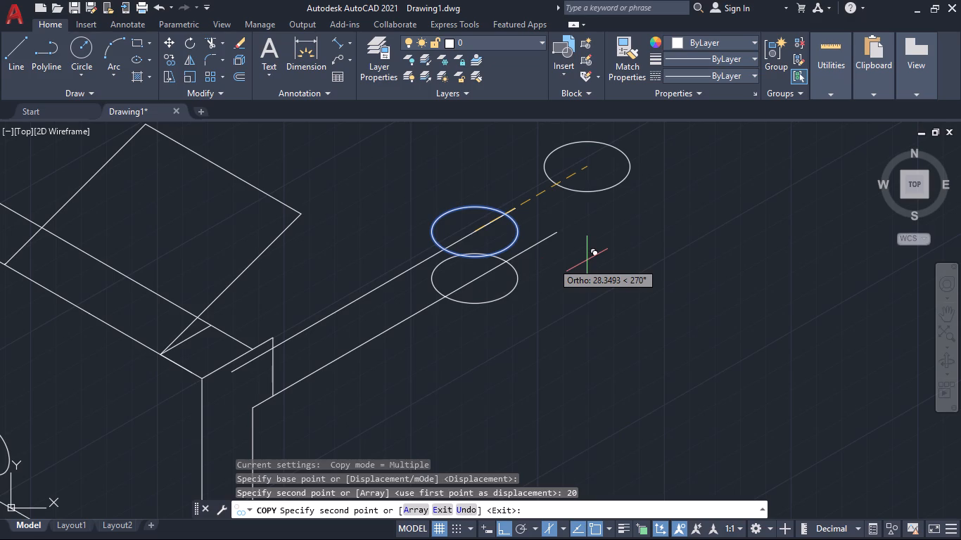
key(Escape)
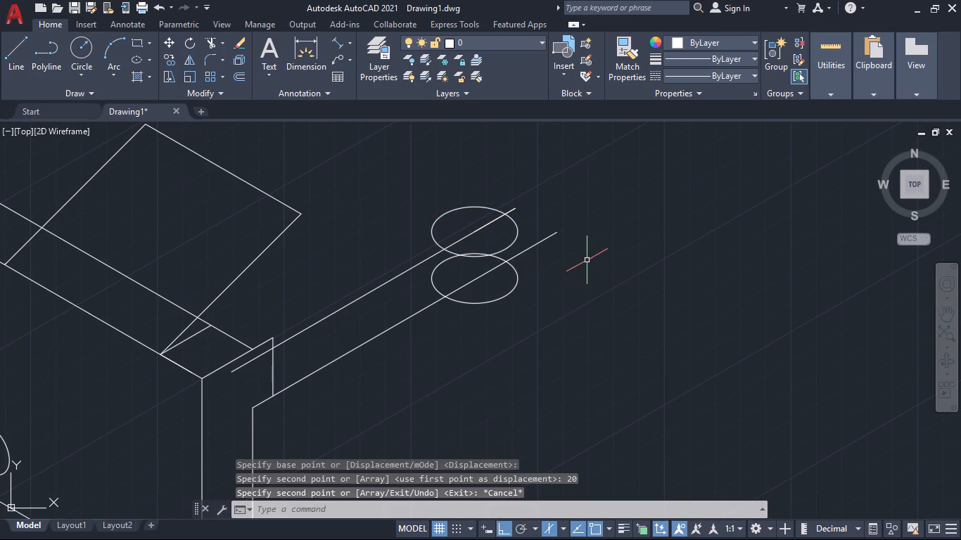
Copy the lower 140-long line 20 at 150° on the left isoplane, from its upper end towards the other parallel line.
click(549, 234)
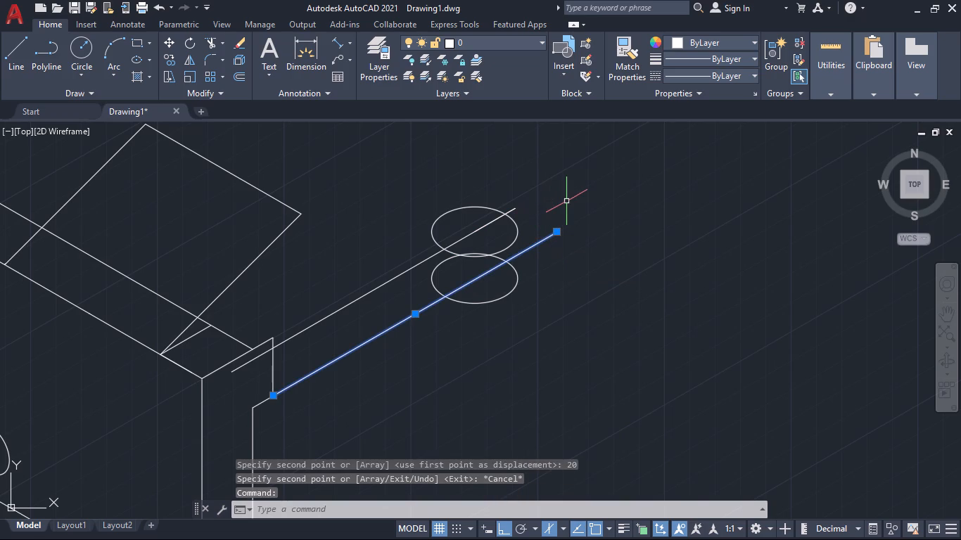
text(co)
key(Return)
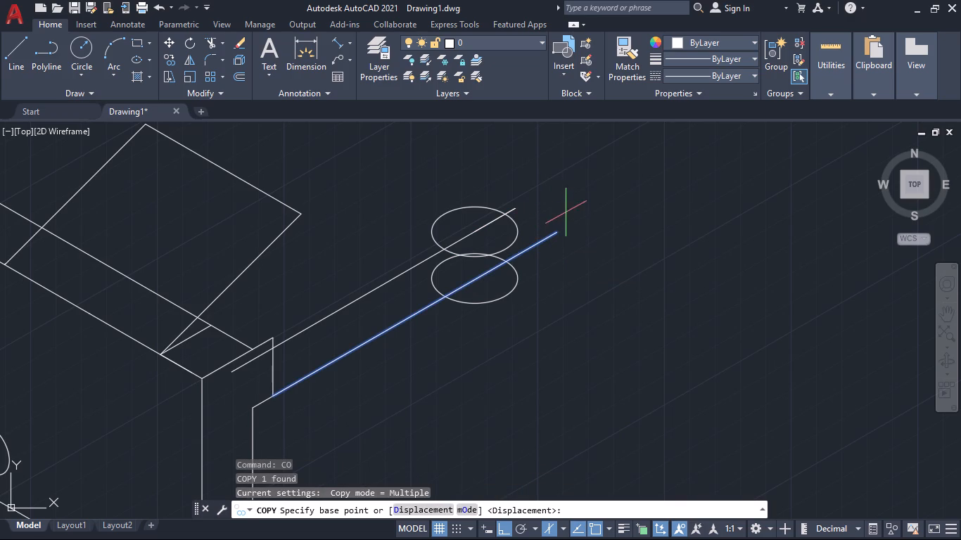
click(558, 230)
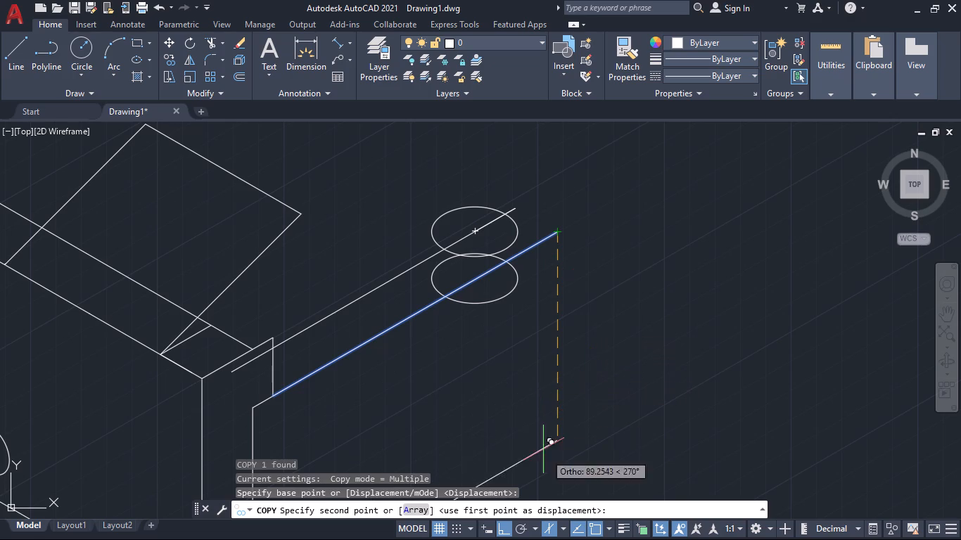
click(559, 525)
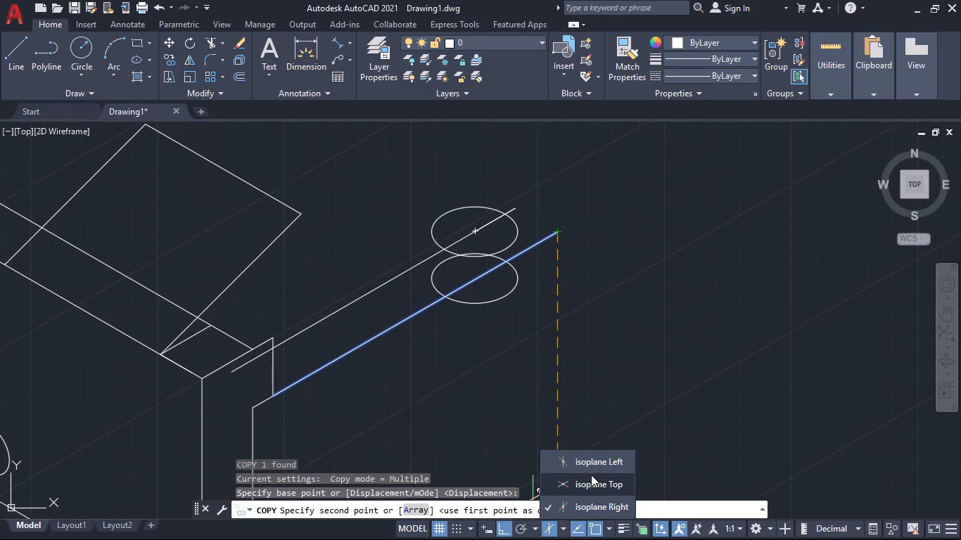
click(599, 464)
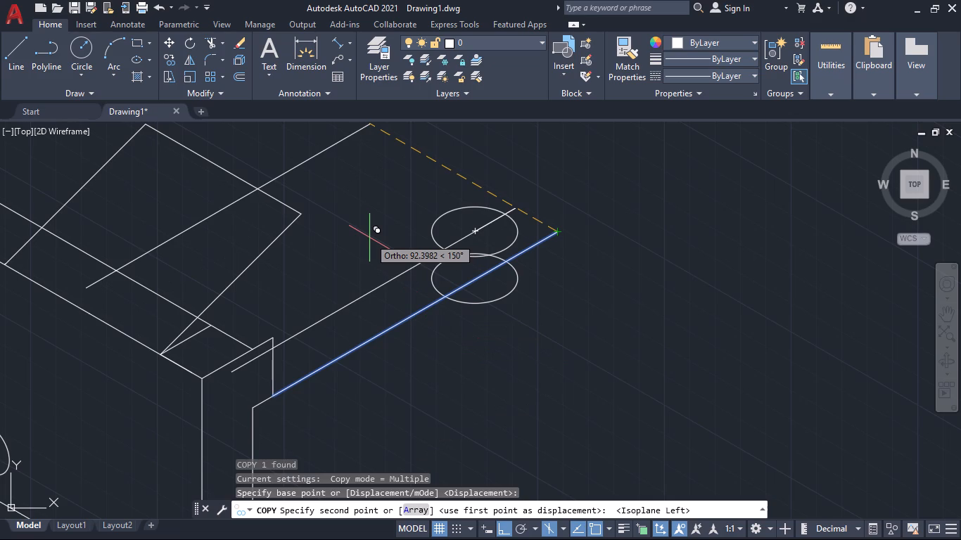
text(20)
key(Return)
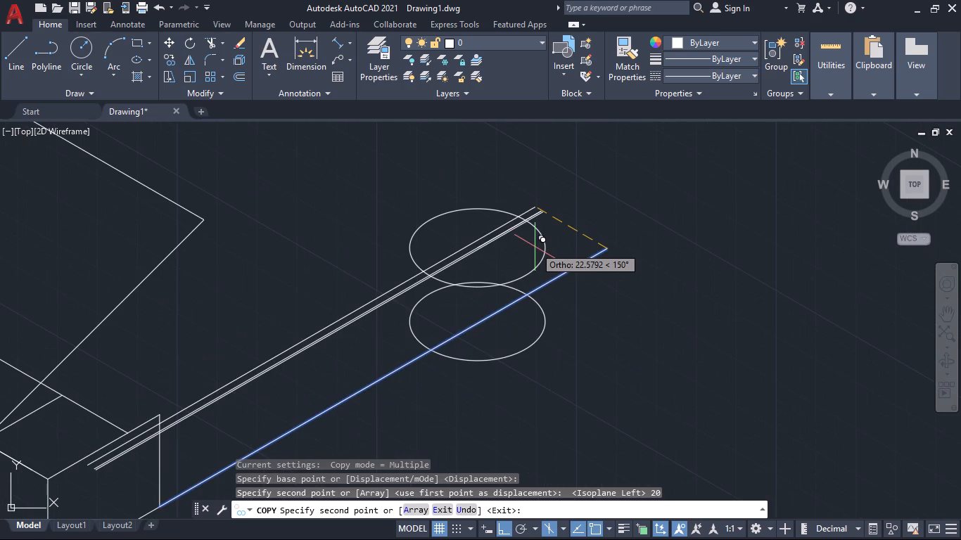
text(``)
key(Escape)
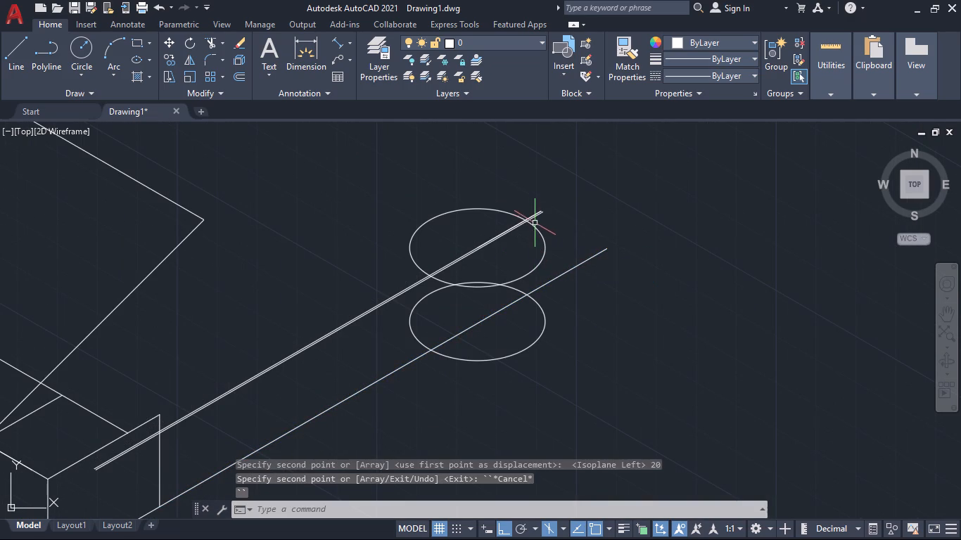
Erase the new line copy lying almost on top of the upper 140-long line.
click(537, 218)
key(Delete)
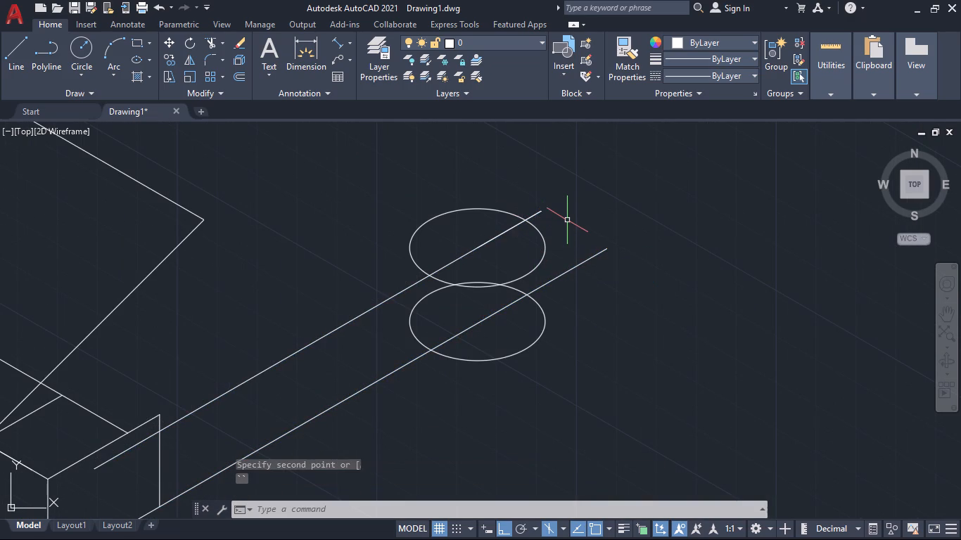
Copy the lower 140-long line 20 at 150° from its upper end, still on the left isoplane.
click(585, 260)
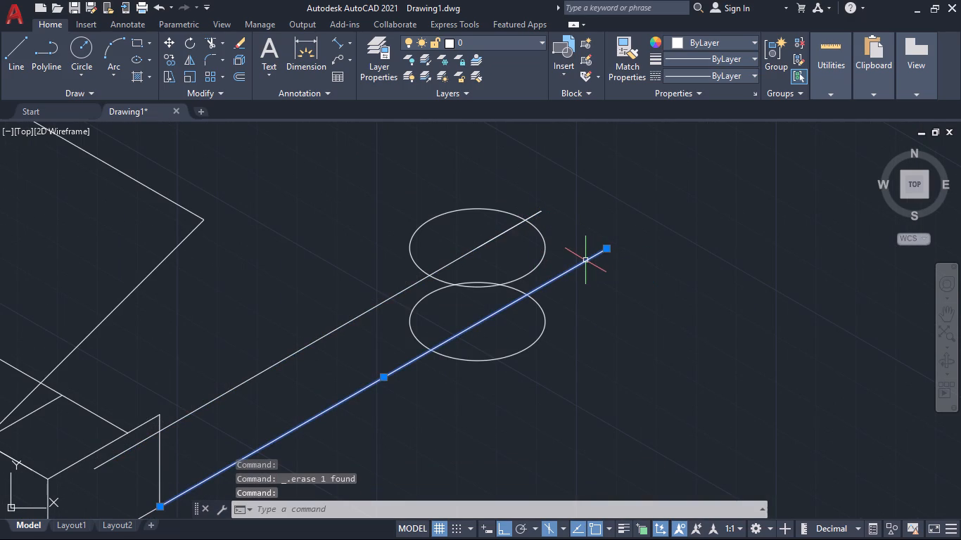
text(co)
key(Return)
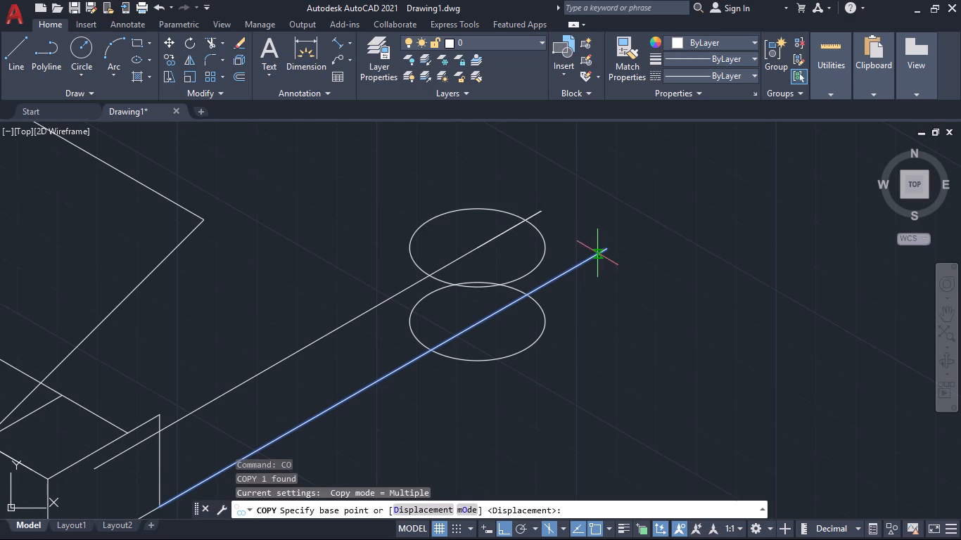
click(606, 251)
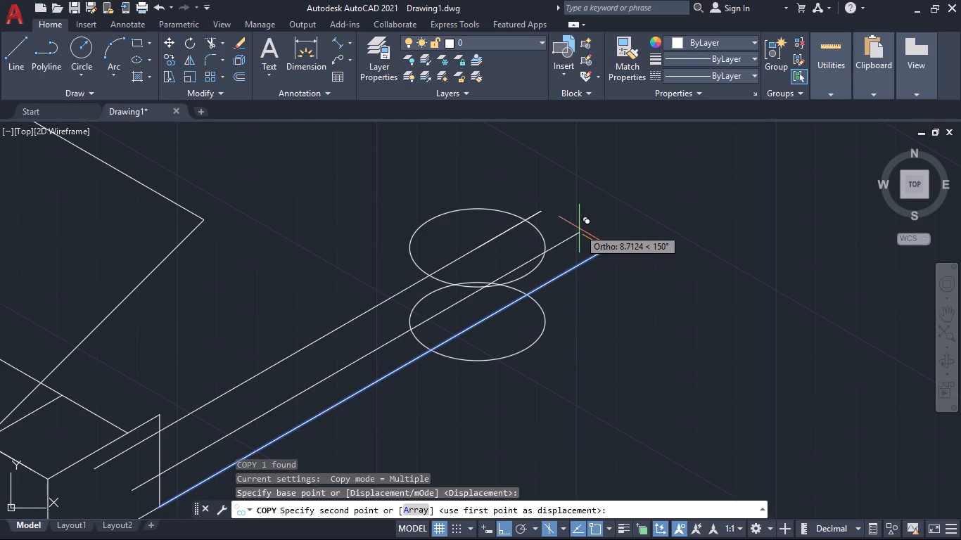
text(20)
key(Return)
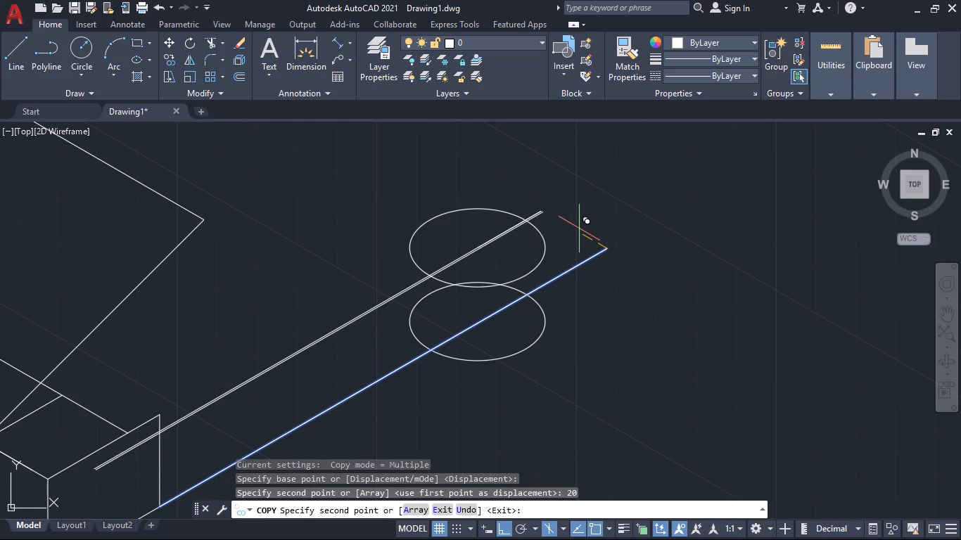
key(Escape)
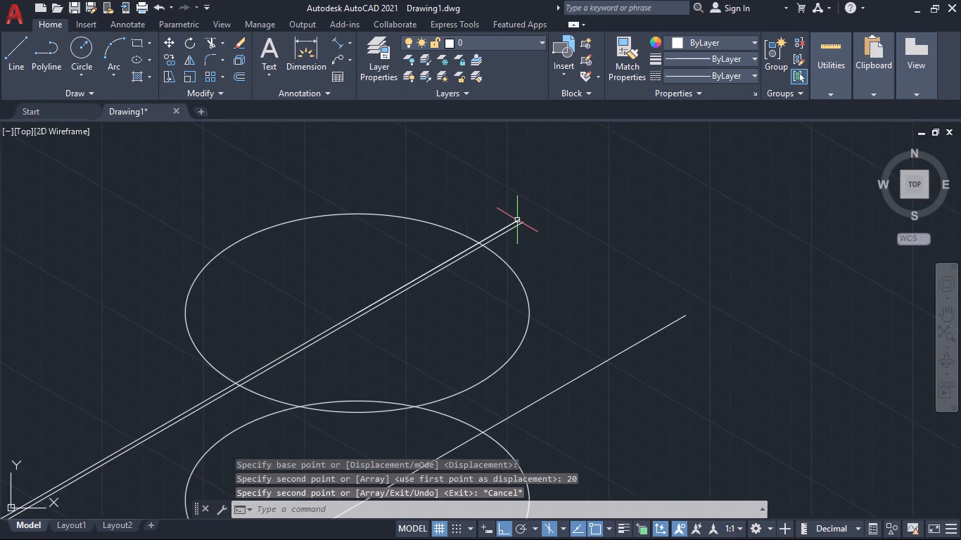
Erase the short line at the isocircle's centre and the original upper 140-long line, leaving the new copy in place.
click(517, 220)
key(Delete)
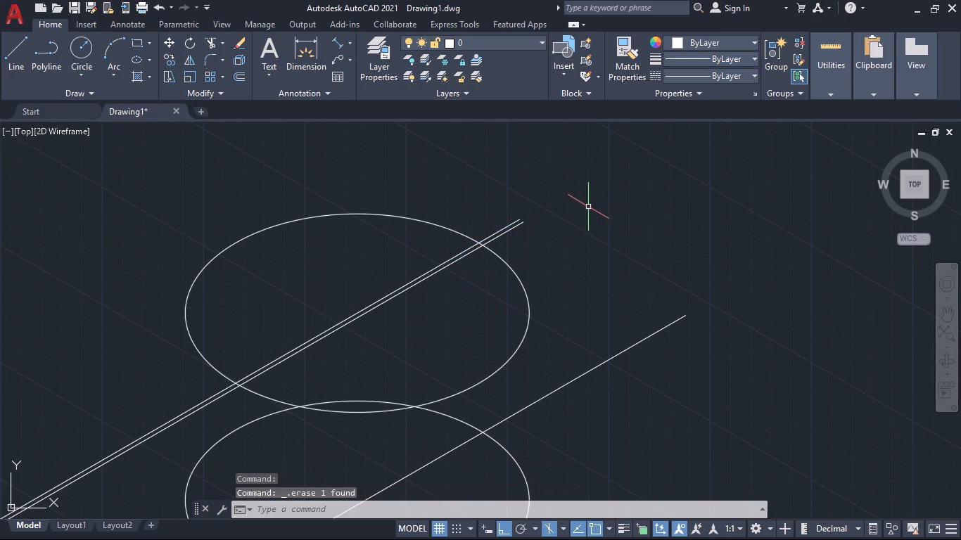
click(516, 221)
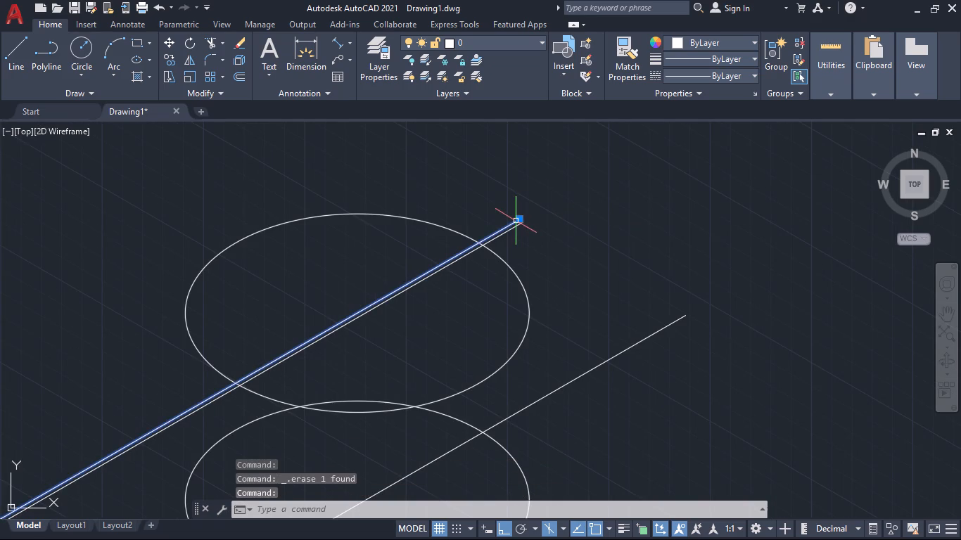
key(Delete)
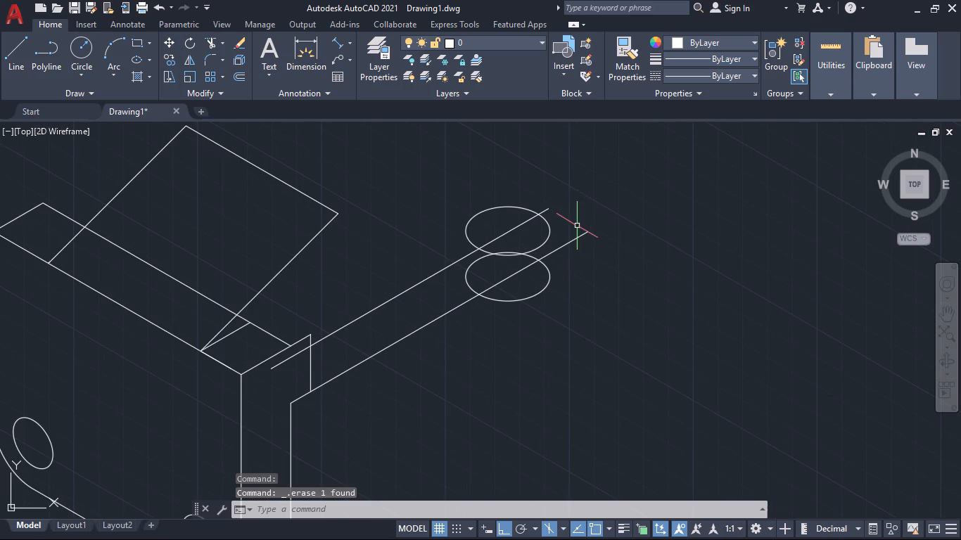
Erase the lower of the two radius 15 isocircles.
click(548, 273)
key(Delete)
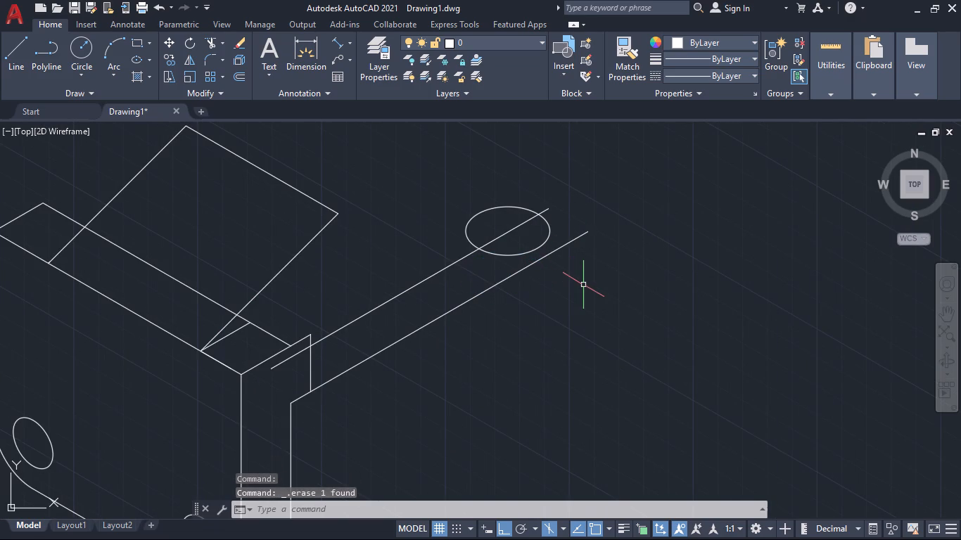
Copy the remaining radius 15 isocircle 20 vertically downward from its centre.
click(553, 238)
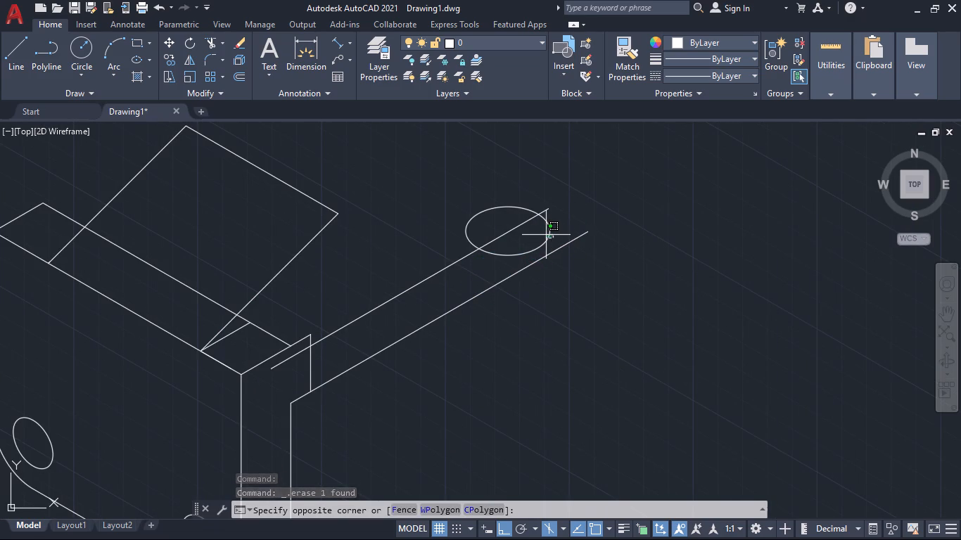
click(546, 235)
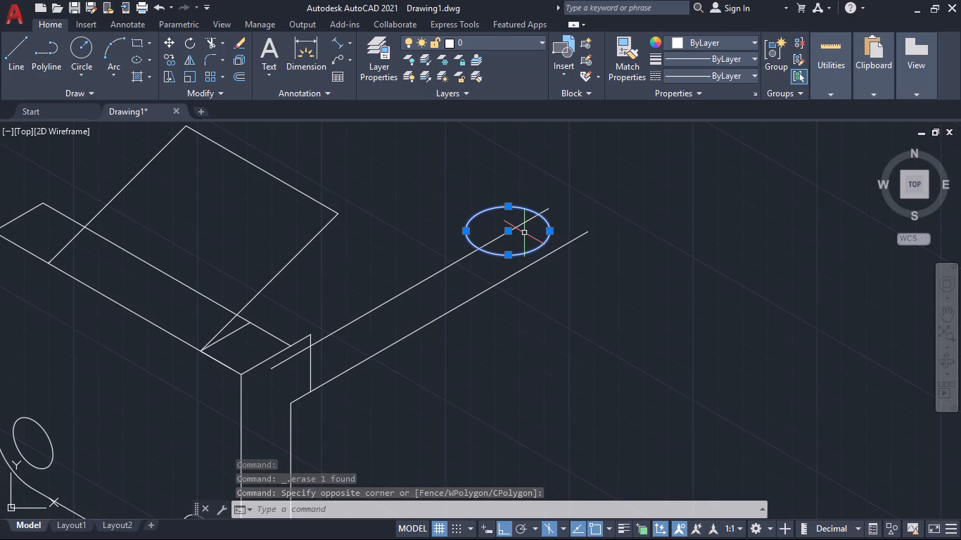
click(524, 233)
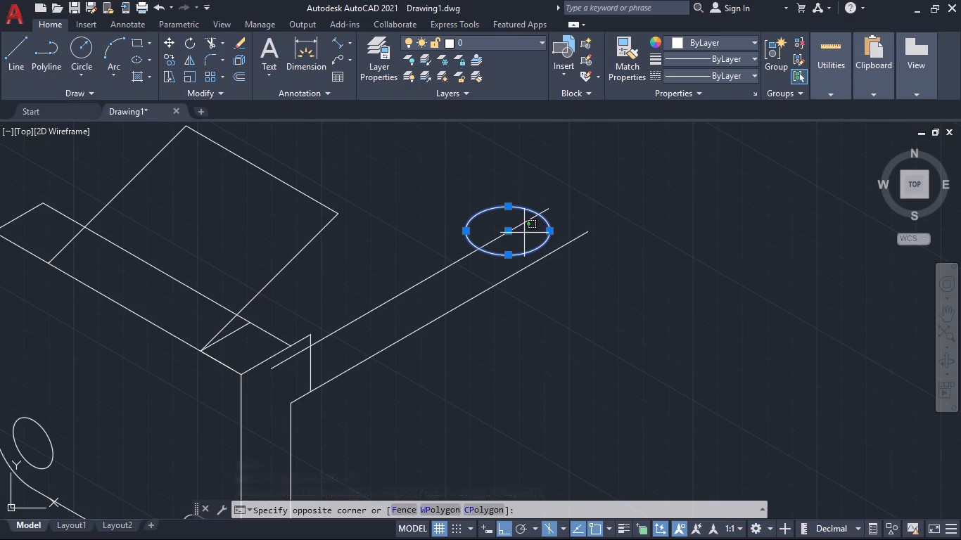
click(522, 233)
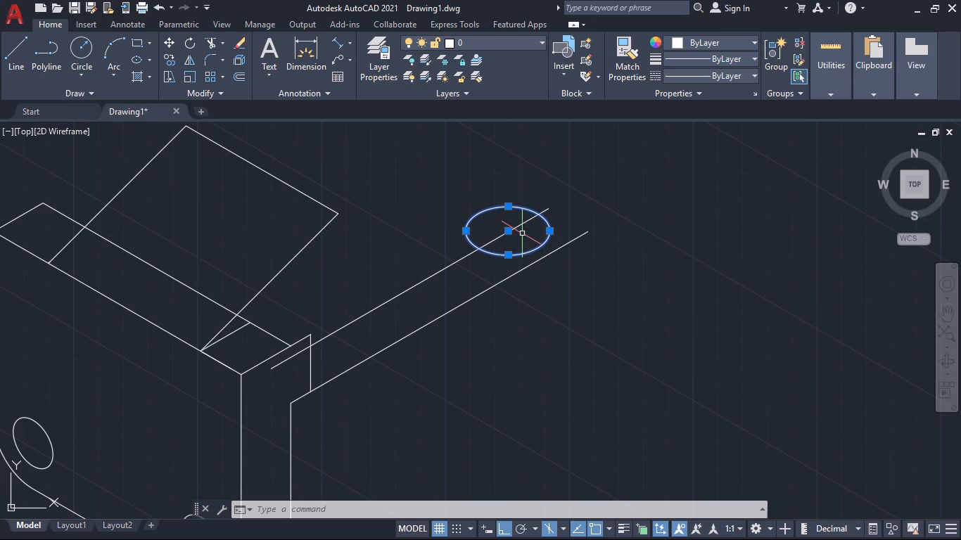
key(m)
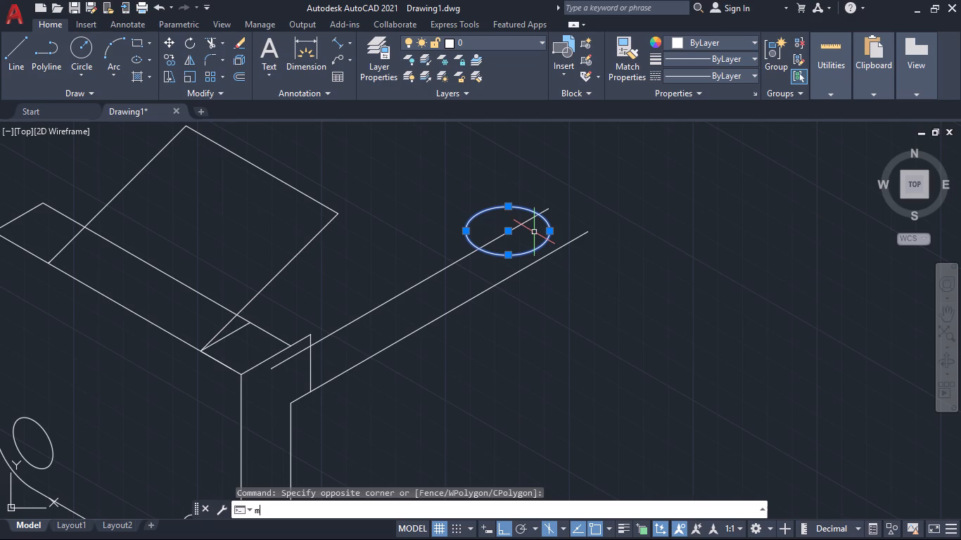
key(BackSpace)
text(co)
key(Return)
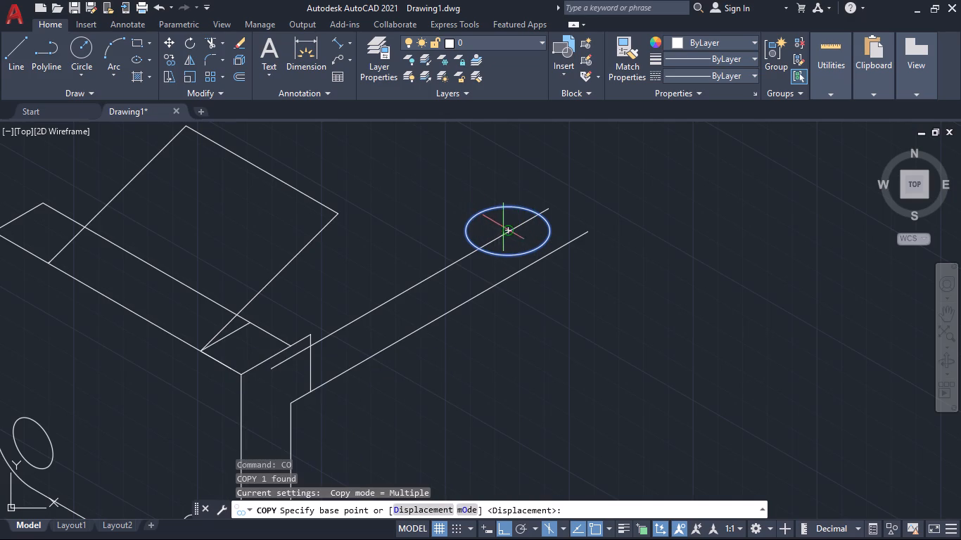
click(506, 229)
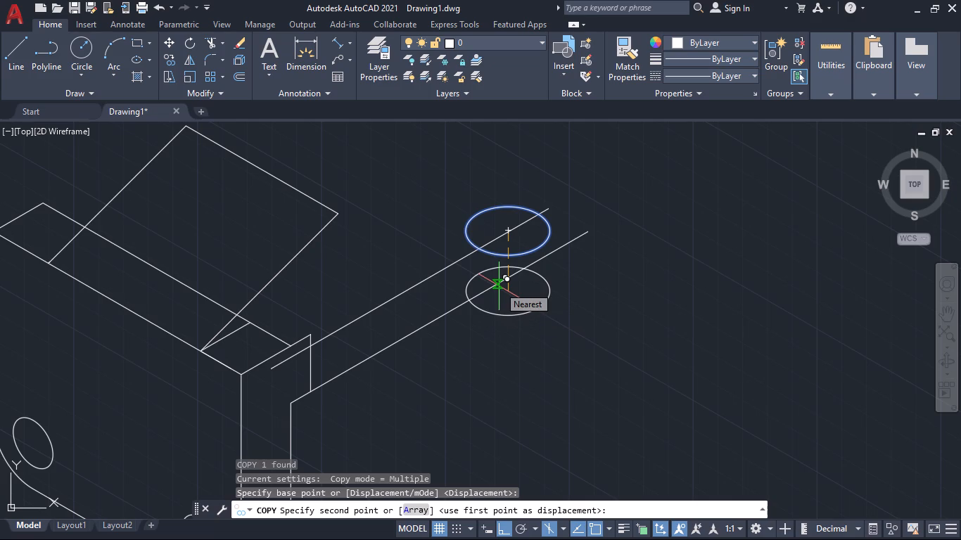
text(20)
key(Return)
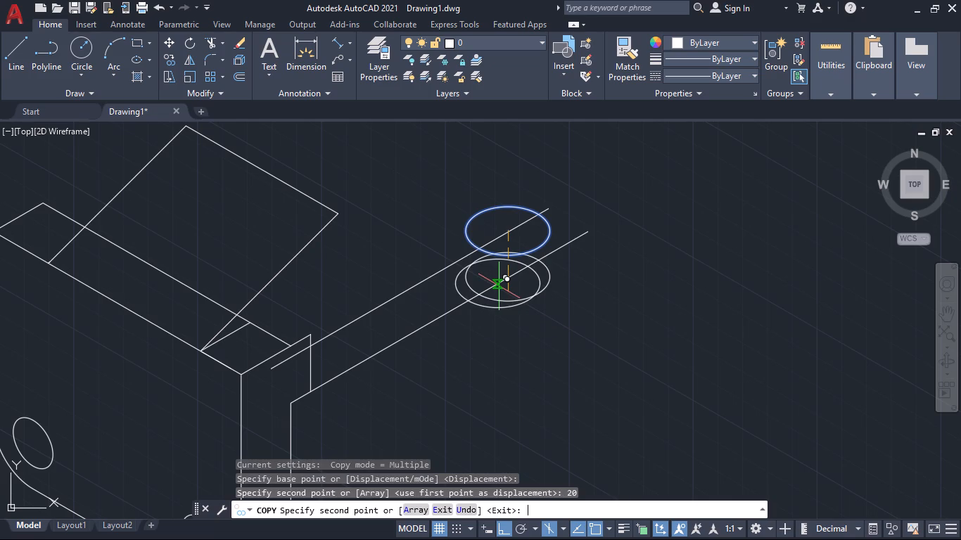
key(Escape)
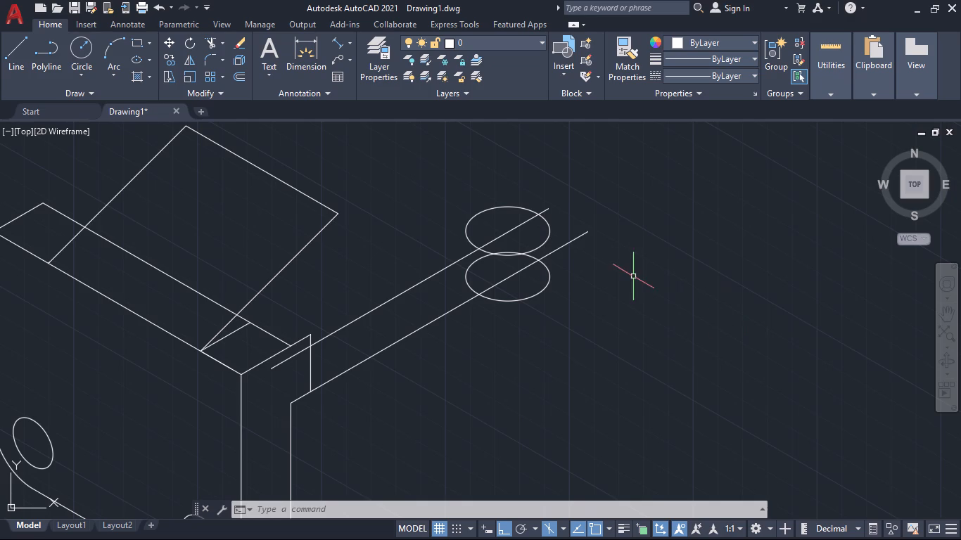
Erase both radius 15 isocircles at the end of the extension.
click(549, 236)
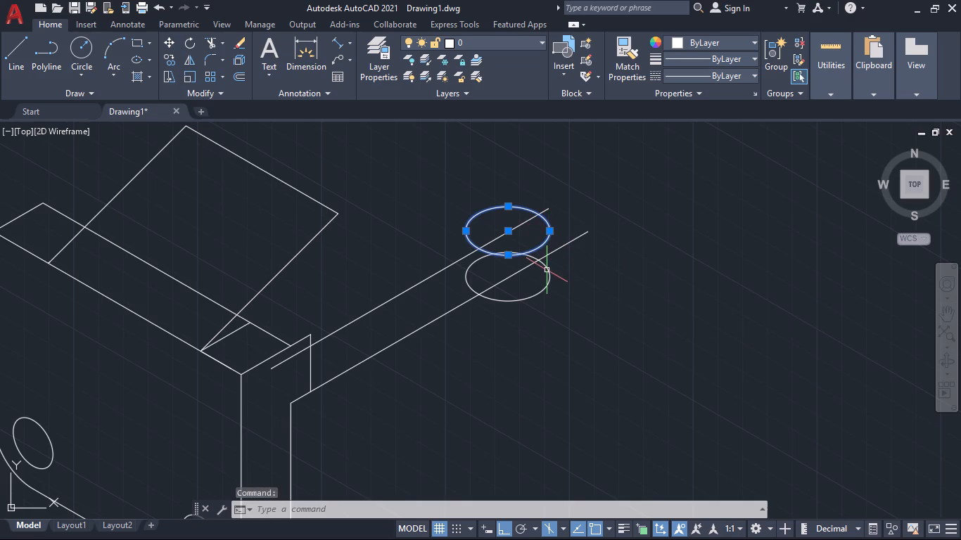
click(547, 271)
key(Delete)
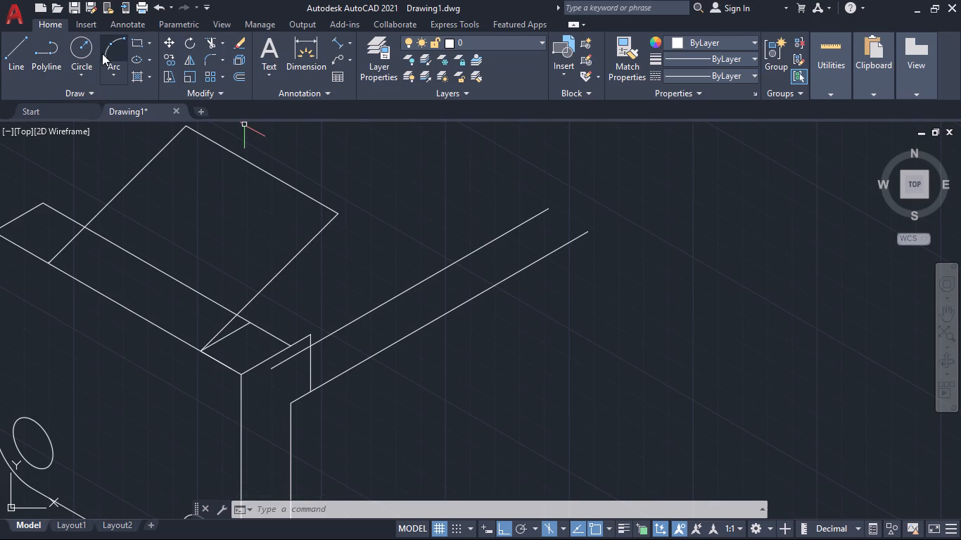
Draw a line in the right isoplane from the lower extension line's far end, 20 back along it and 0.2 straight up.
click(5, 53)
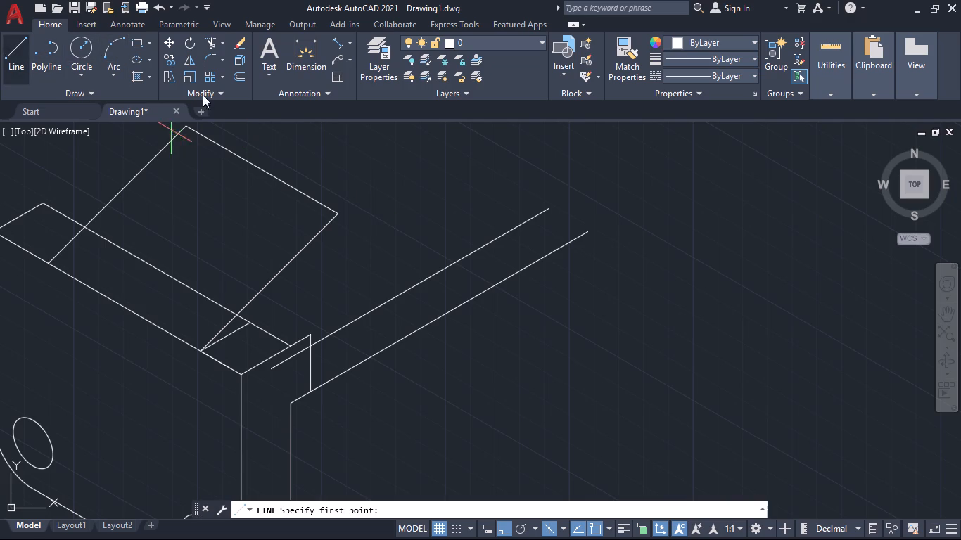
click(587, 234)
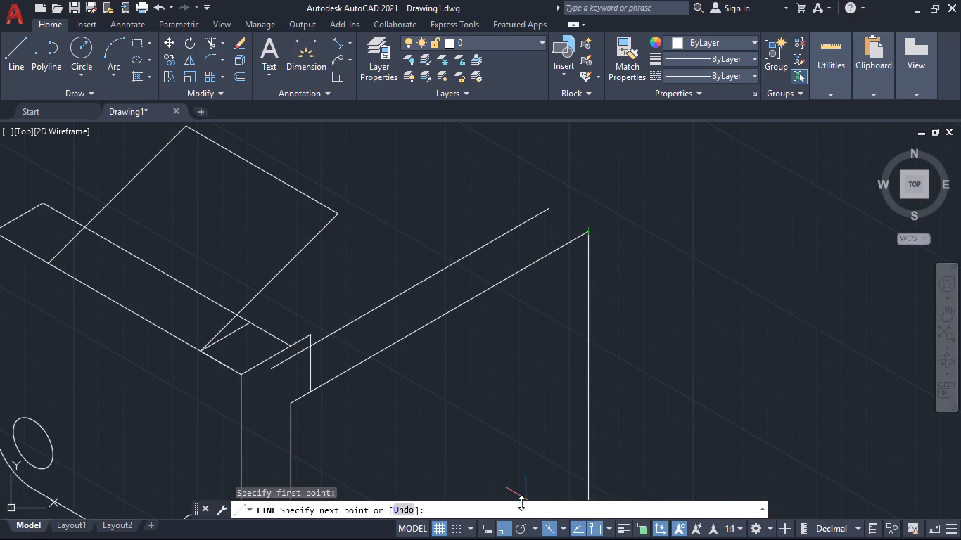
click(564, 529)
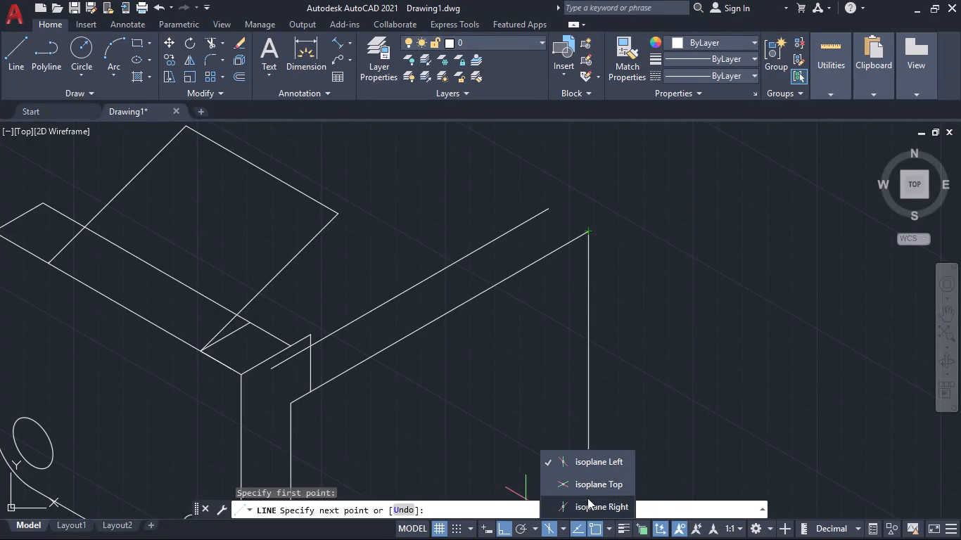
click(587, 498)
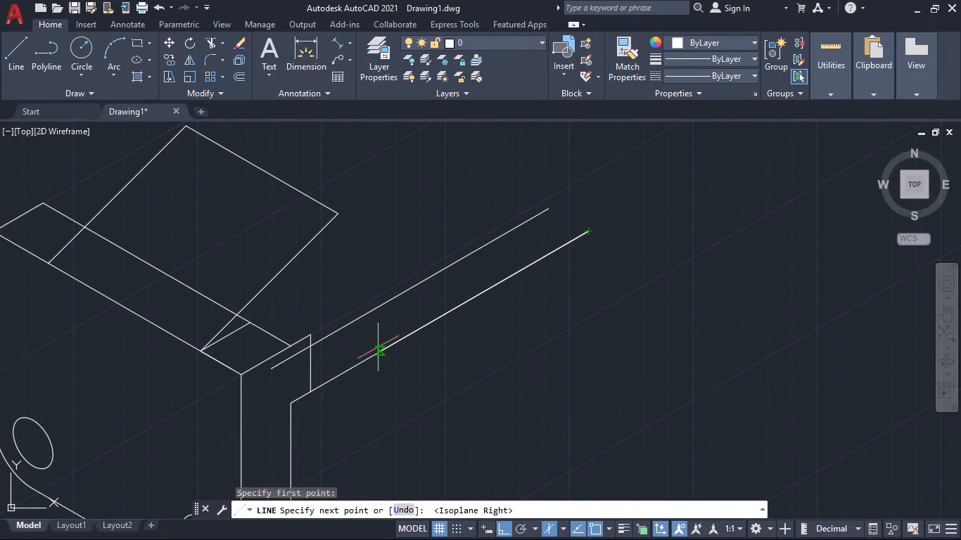
text(20)
key(Return)
key(period)
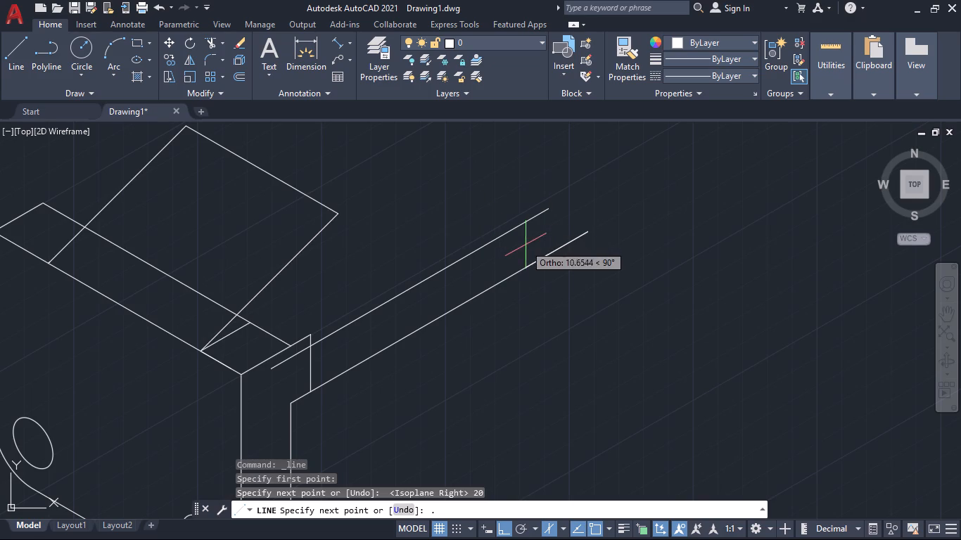
click(545, 245)
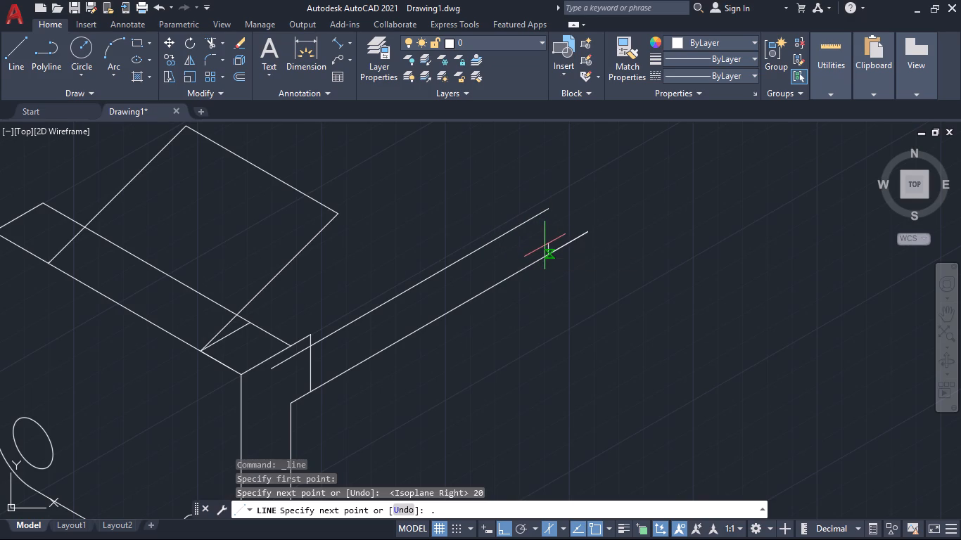
click(545, 245)
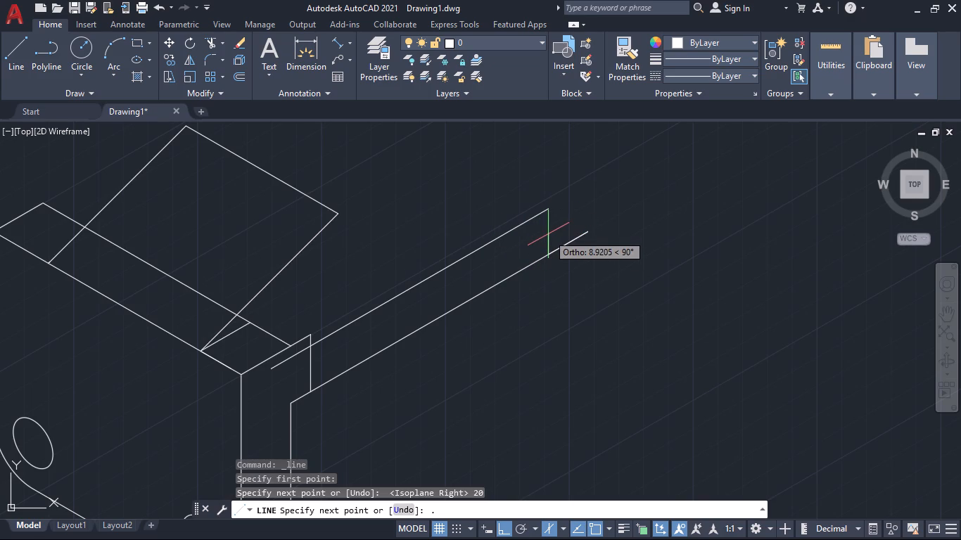
key(2)
key(Return)
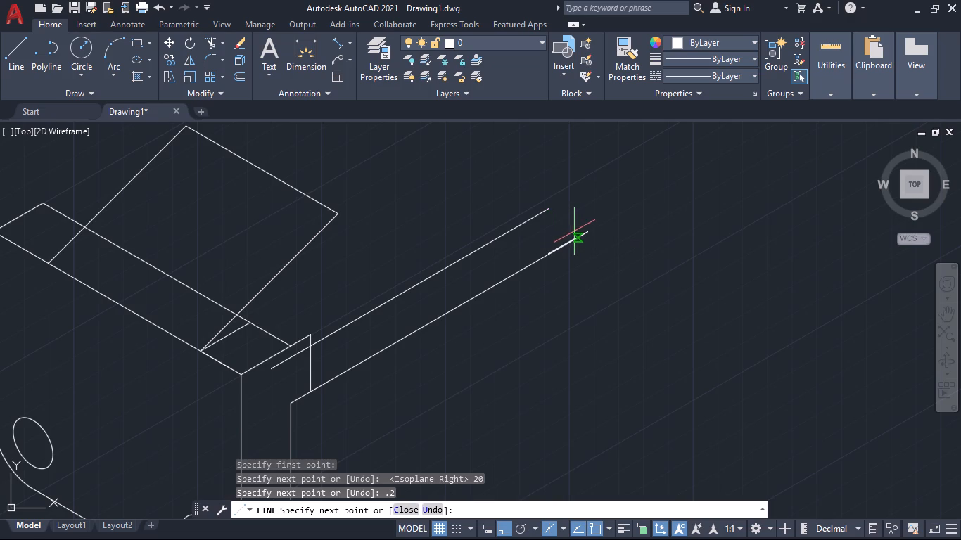
key(Escape)
Draw a radius 15 isocircle in the top isoplane, centred where the 20-long segment meets the short 0.2 line.
key(grave)
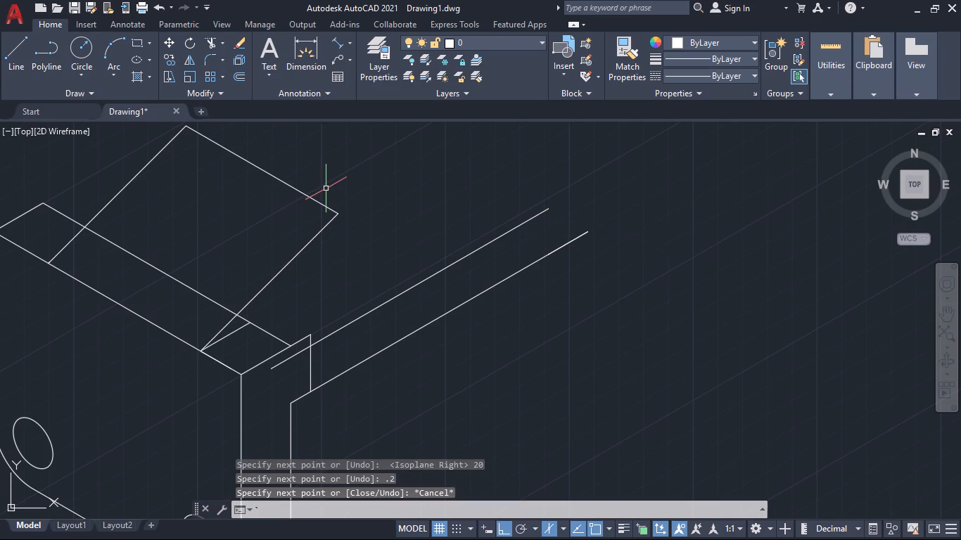
key(BackSpace)
key(BackSpace)
text(el)
key(Return)
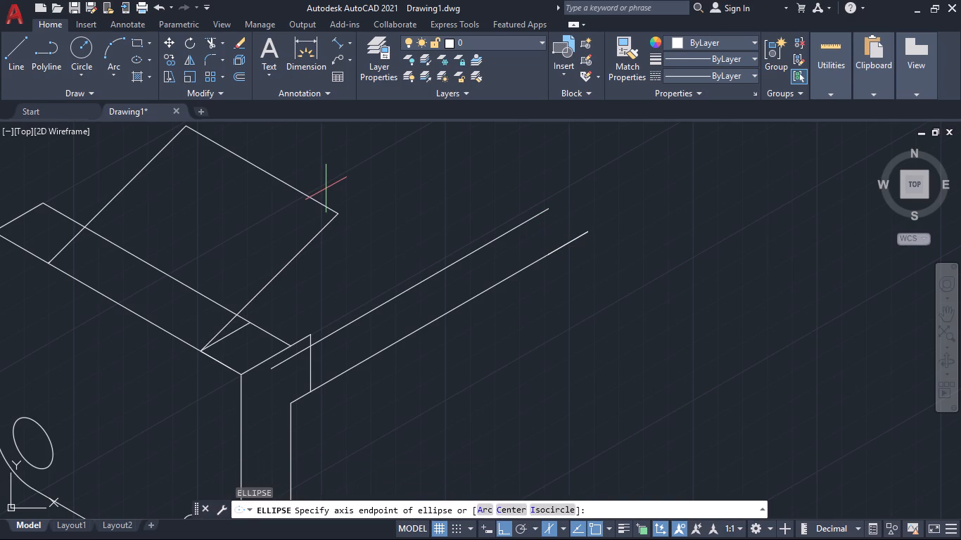
key(i)
key(Return)
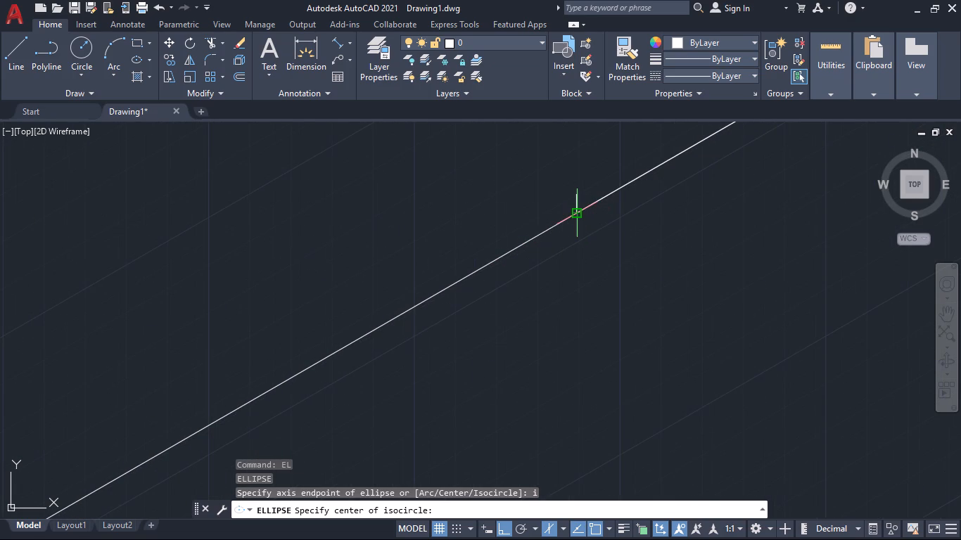
click(574, 214)
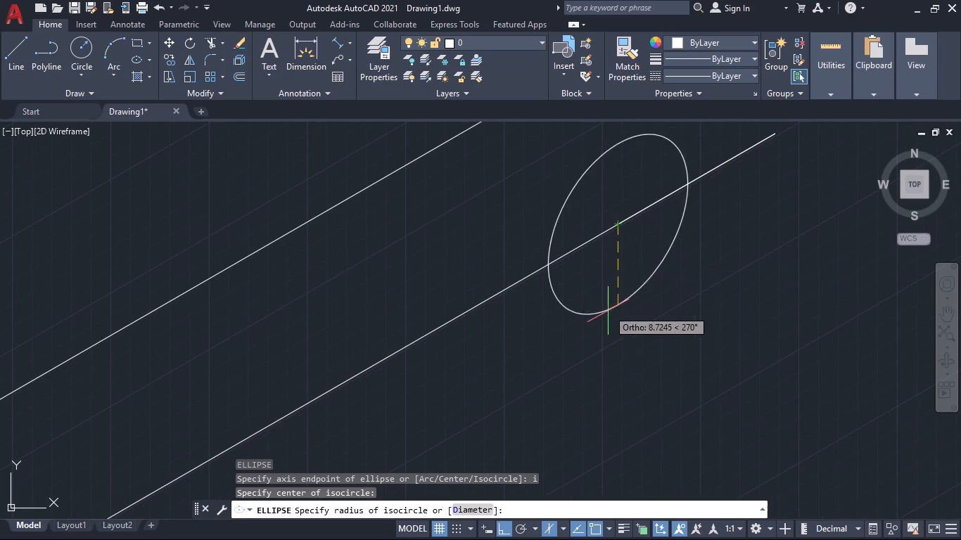
click(564, 527)
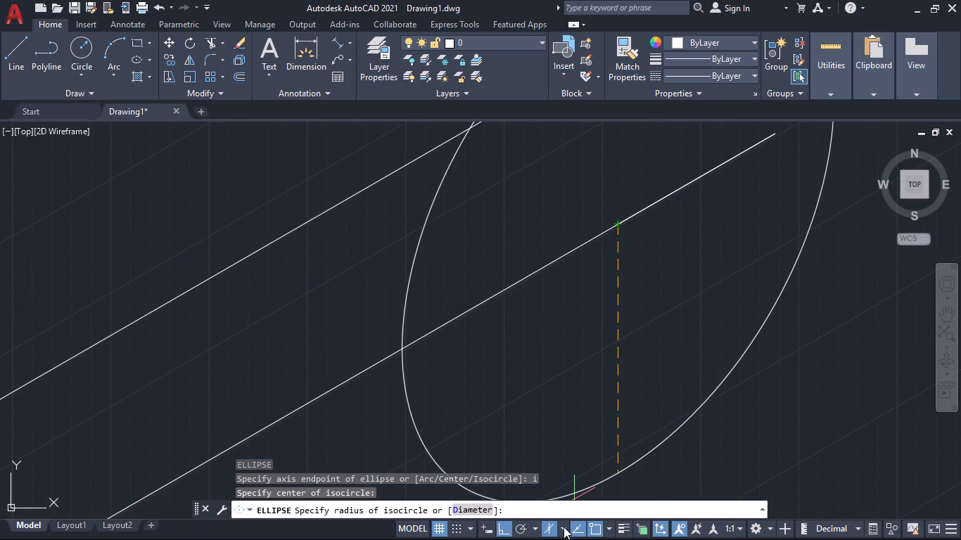
click(606, 464)
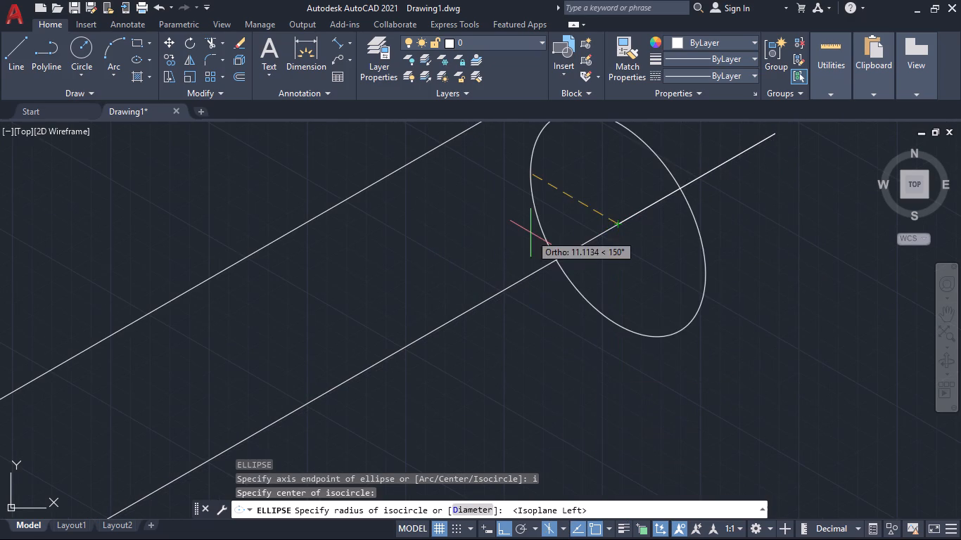
click(561, 524)
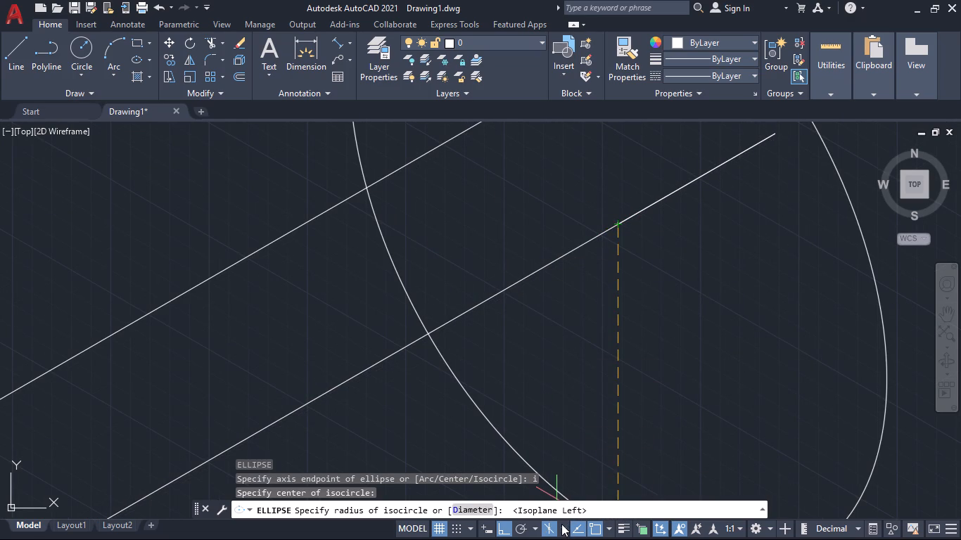
click(589, 475)
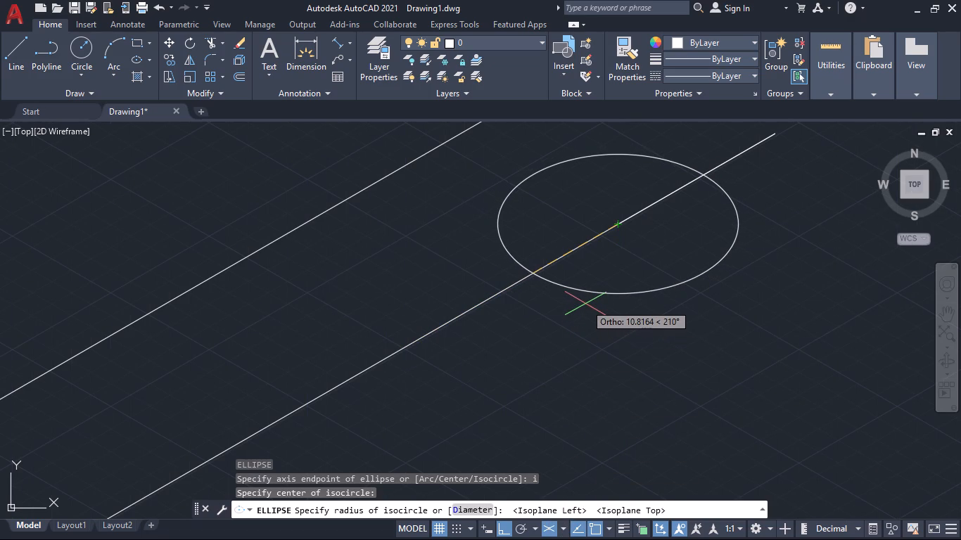
text(15)
key(Return)
Copy the radius 15 isocircle 20 vertically upward from its centre, using the left isoplane.
ctrl+scroll(585, 304, down, 4)
ctrl+scroll(585, 304, up, 3)
ctrl+scroll(585, 304, down, 2)
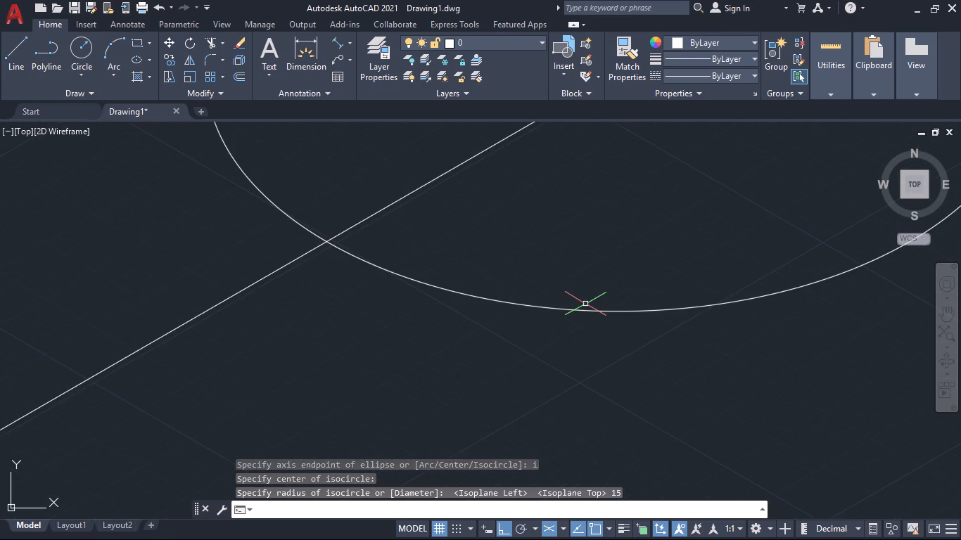
ctrl+scroll(585, 304, down, 2)
ctrl+scroll(585, 304, up, 1)
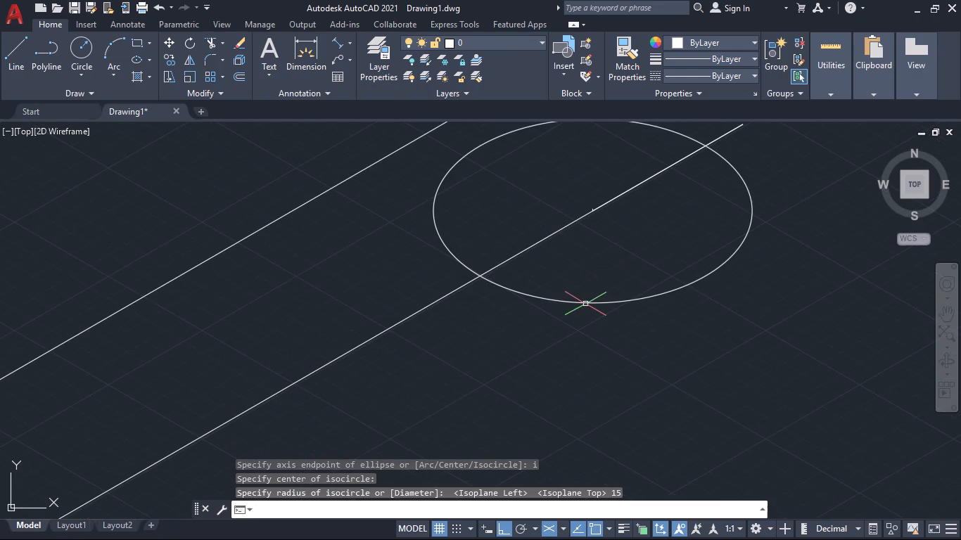
click(602, 302)
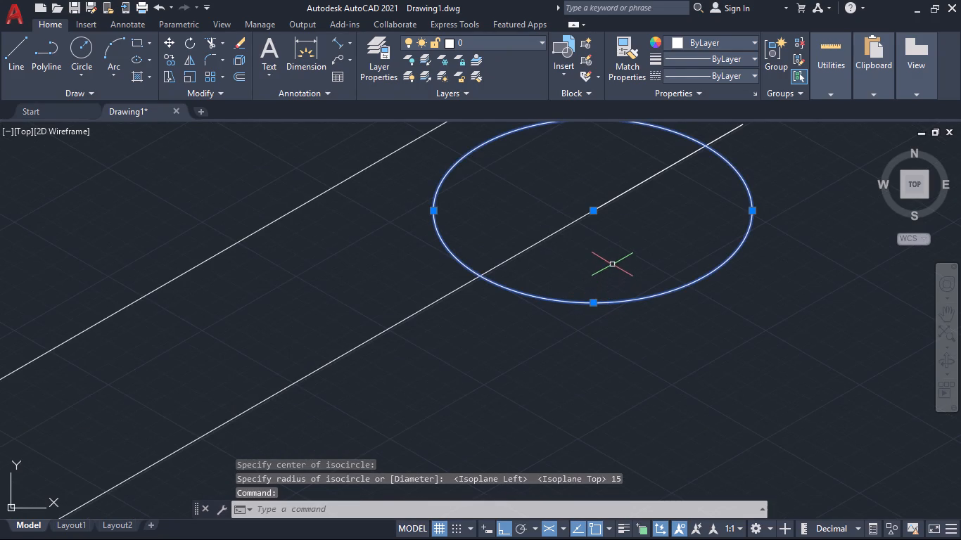
text(co)
key(Return)
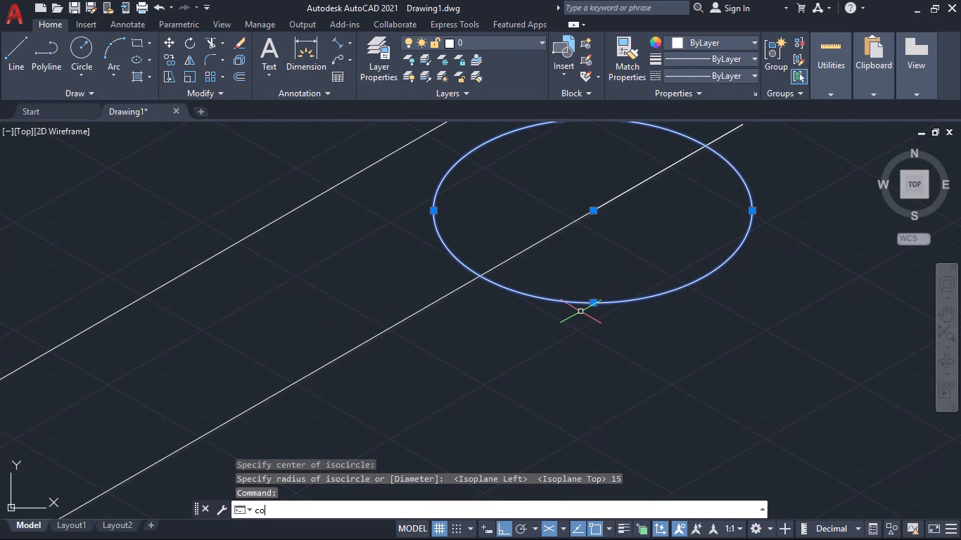
click(595, 213)
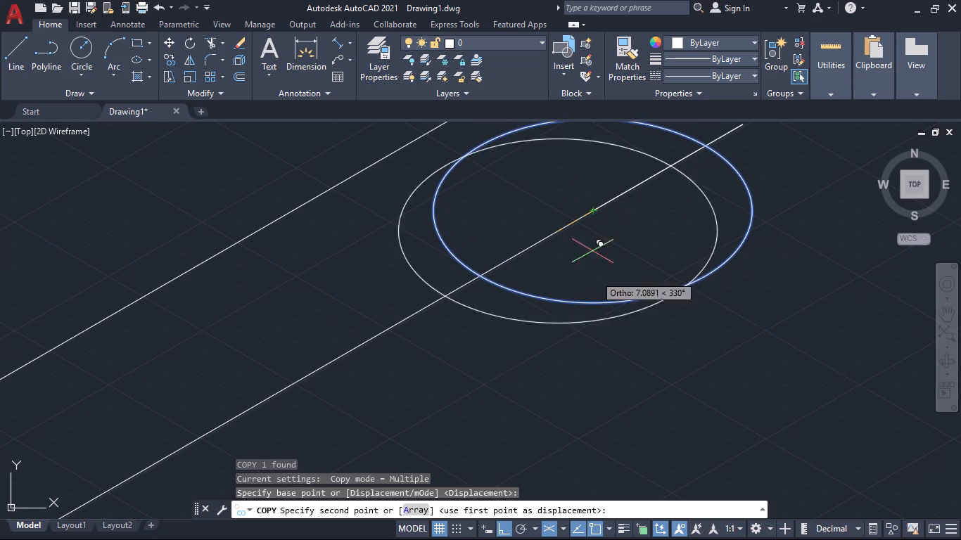
click(561, 528)
click(580, 463)
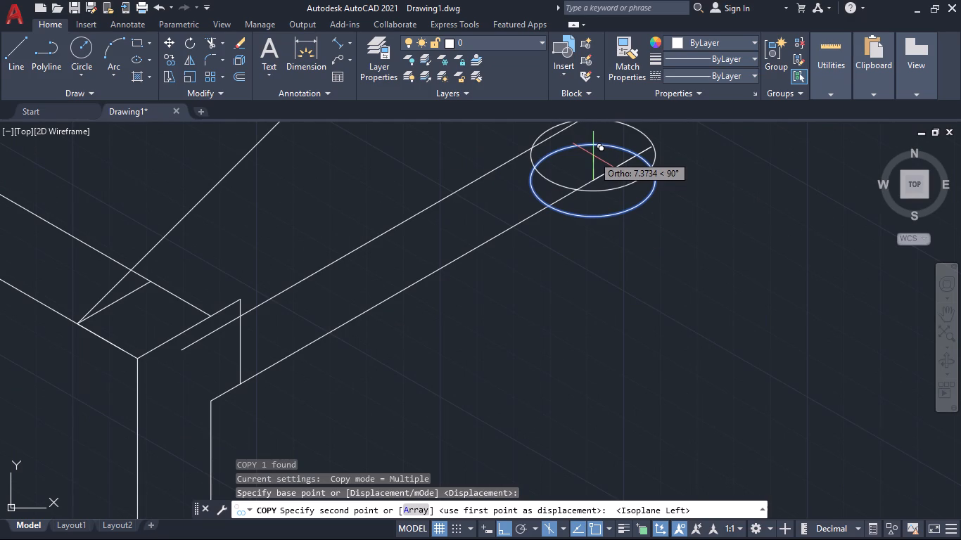
text(20)
key(Return)
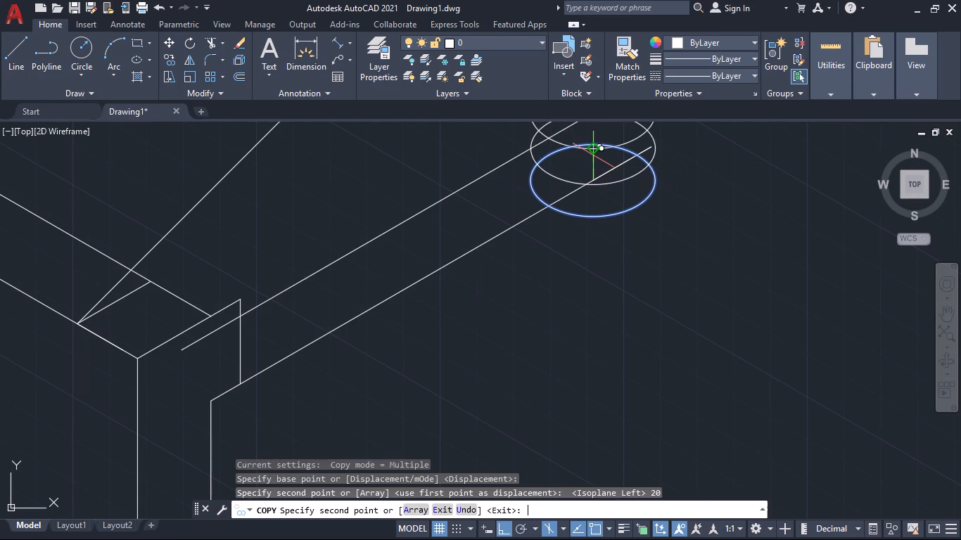
key(Escape)
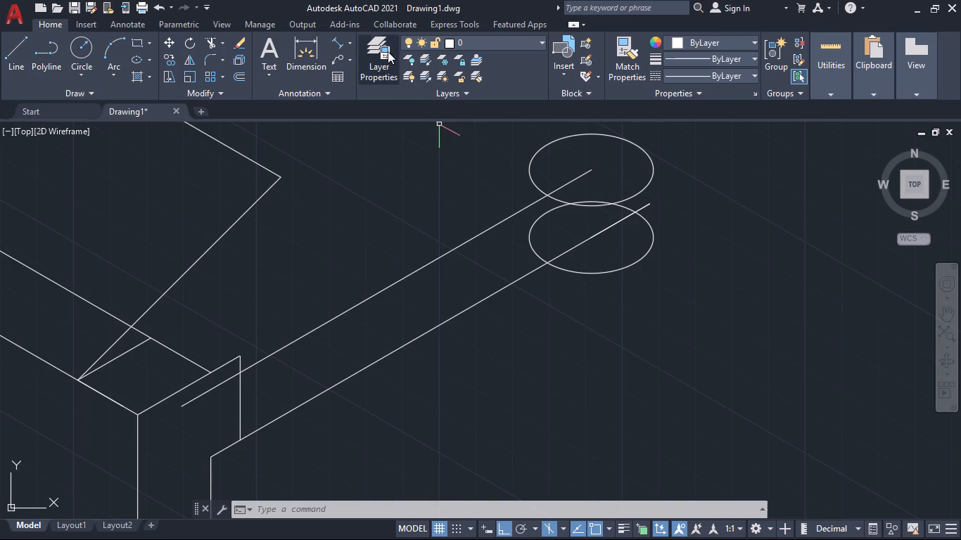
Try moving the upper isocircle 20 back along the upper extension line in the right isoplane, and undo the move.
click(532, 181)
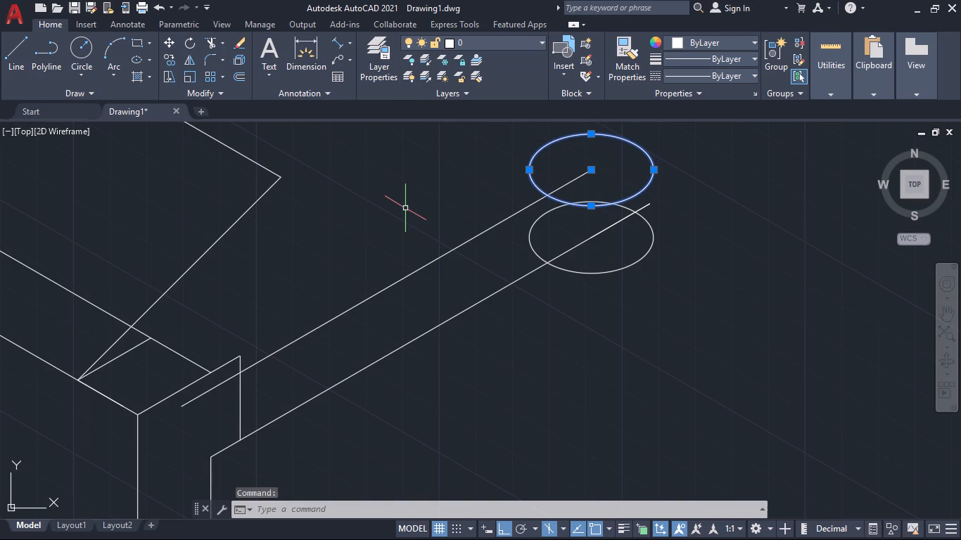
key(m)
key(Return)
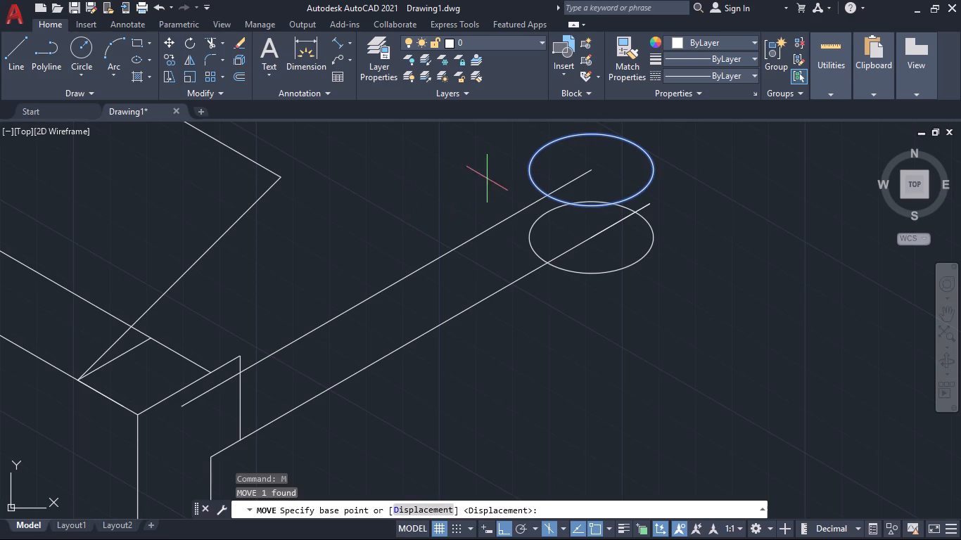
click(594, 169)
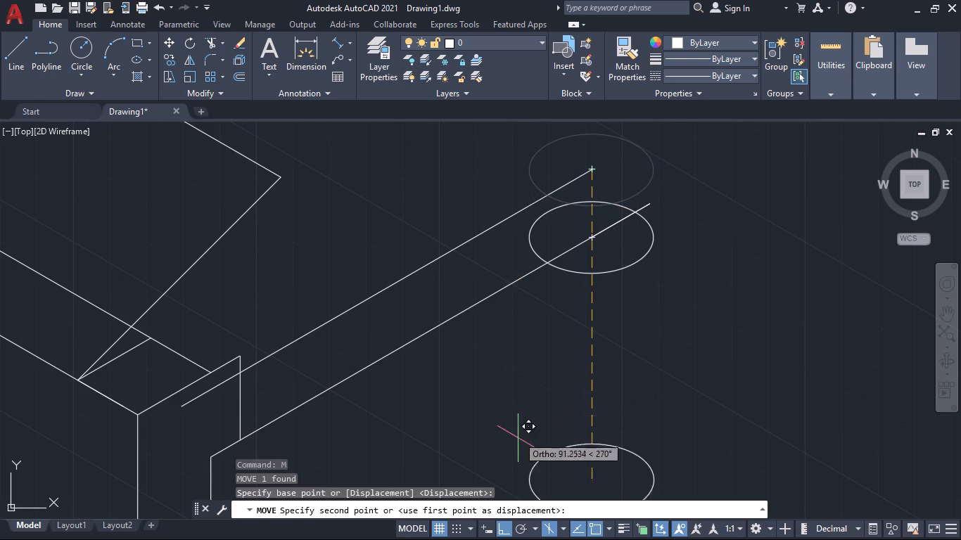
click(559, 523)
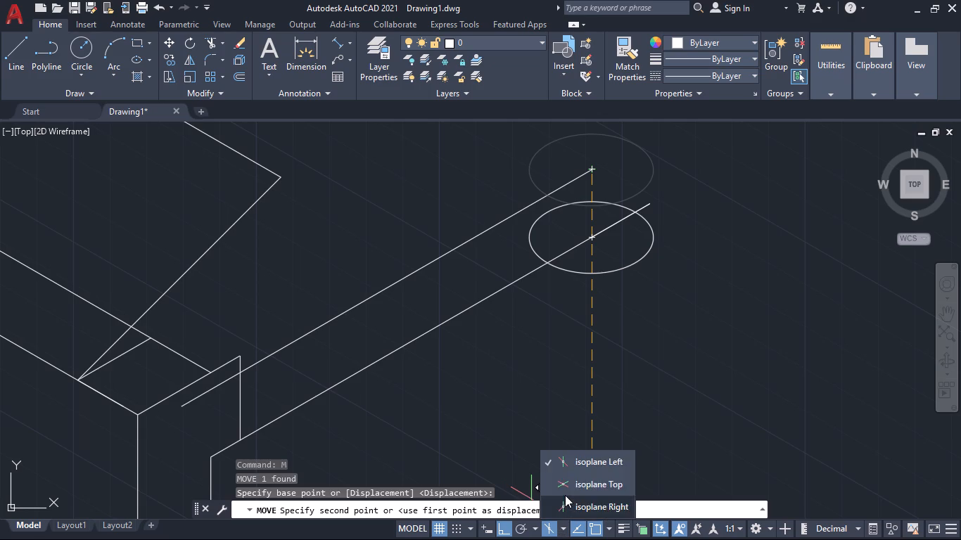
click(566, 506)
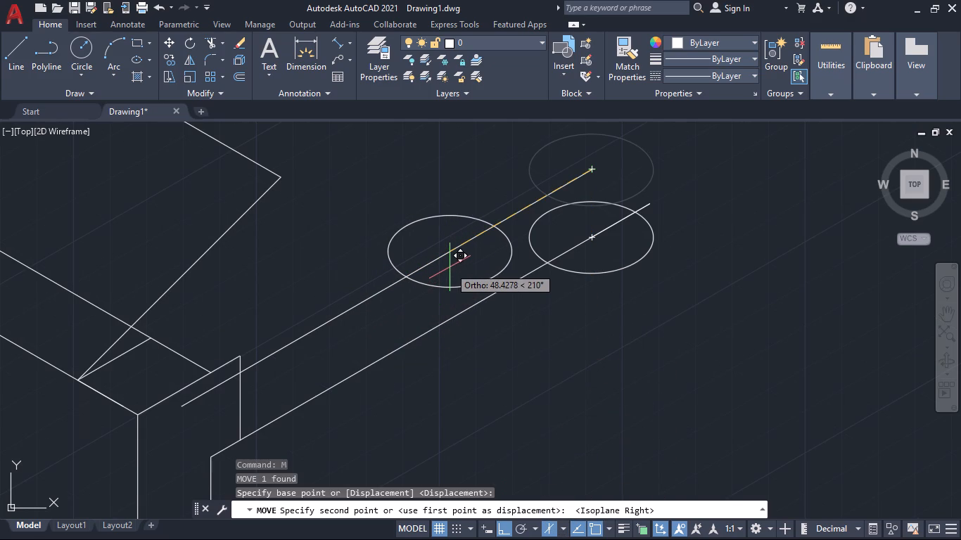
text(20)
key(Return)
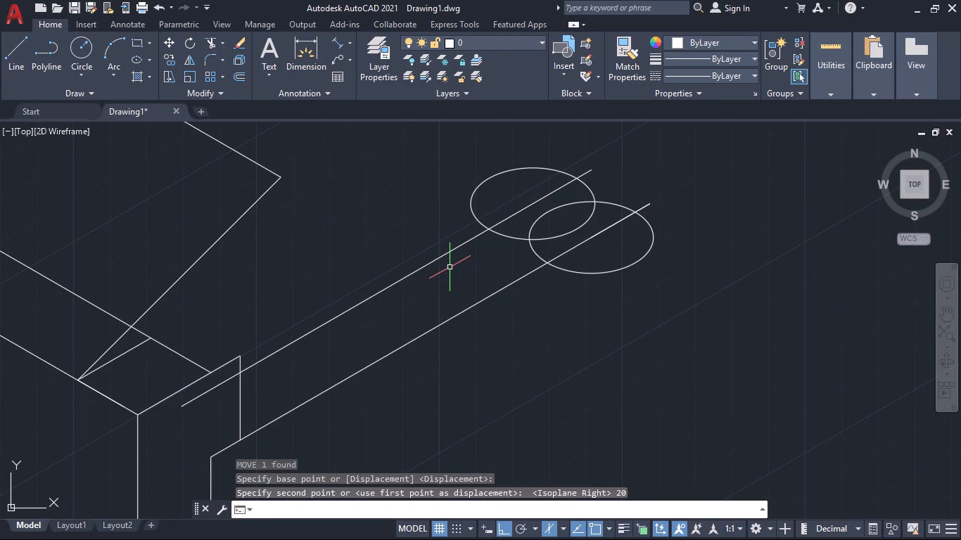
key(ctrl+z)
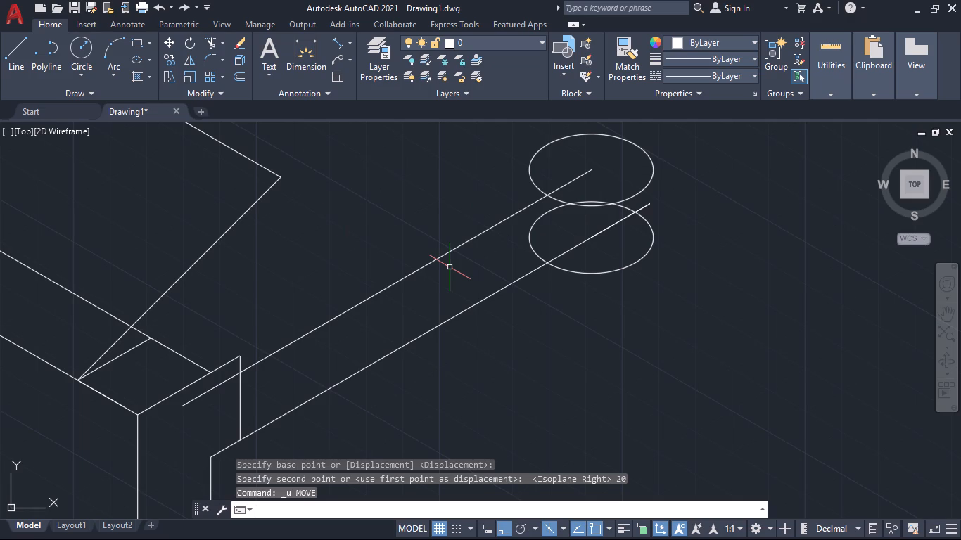
Draw a radius 15 isocircle in the top isoplane, centred where the short vertical edge meets the lower extension line's near end.
text(el)
key(Return)
key(i)
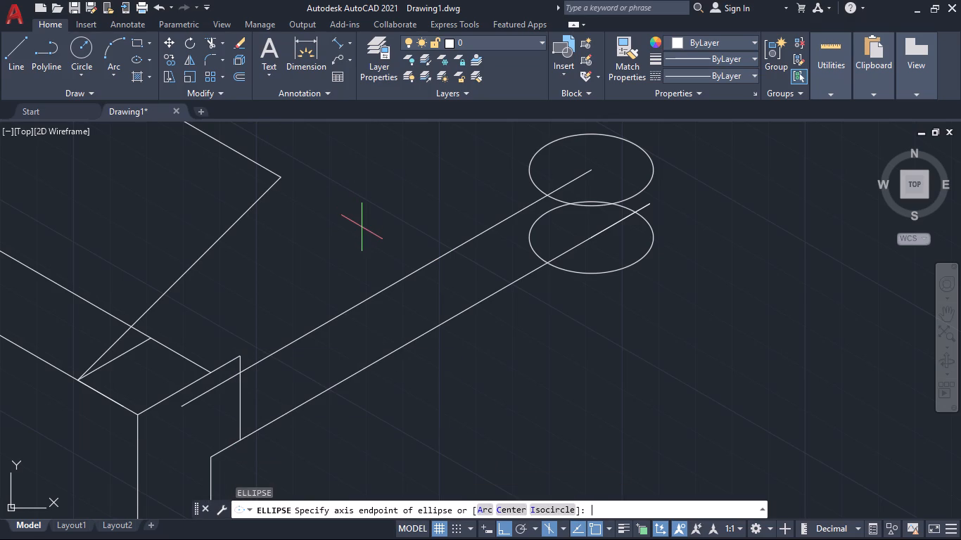
key(Return)
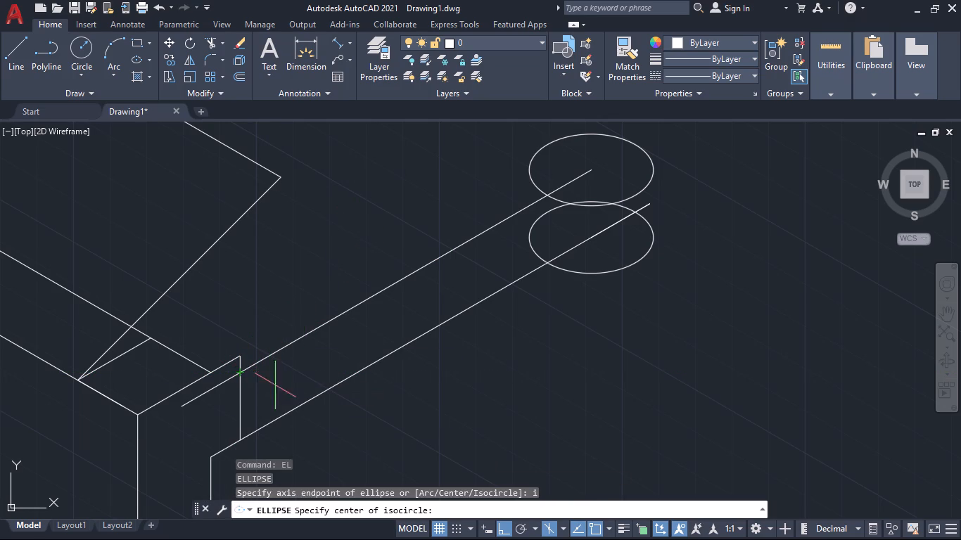
click(242, 439)
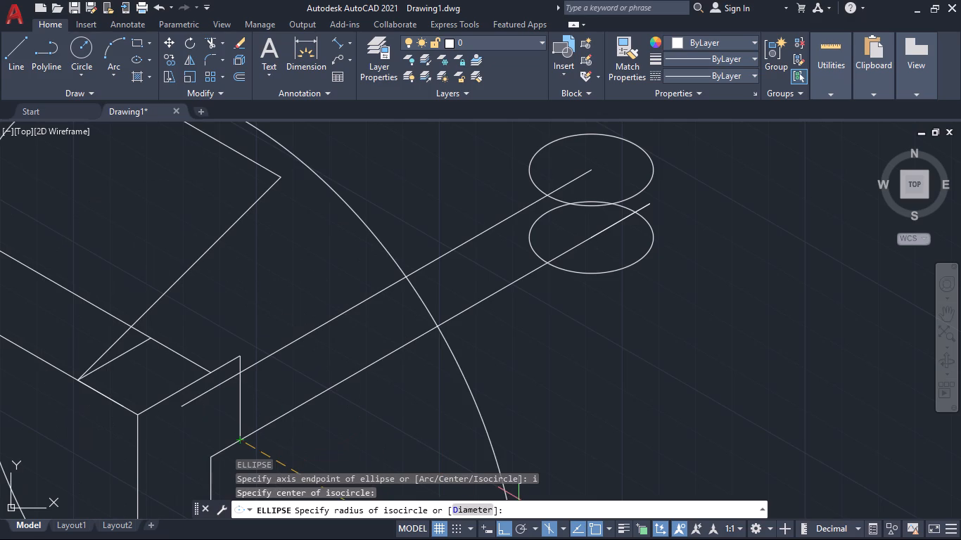
click(561, 525)
click(572, 484)
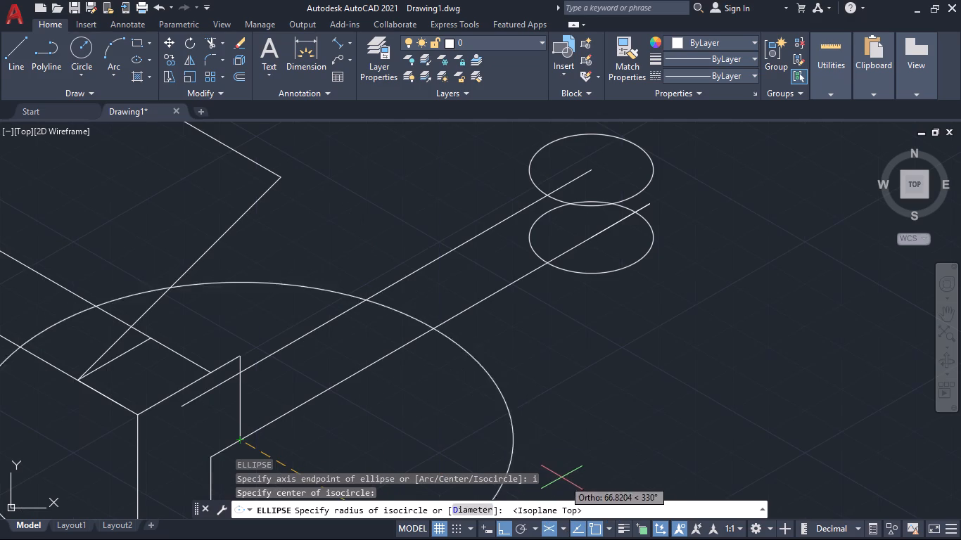
text(15)
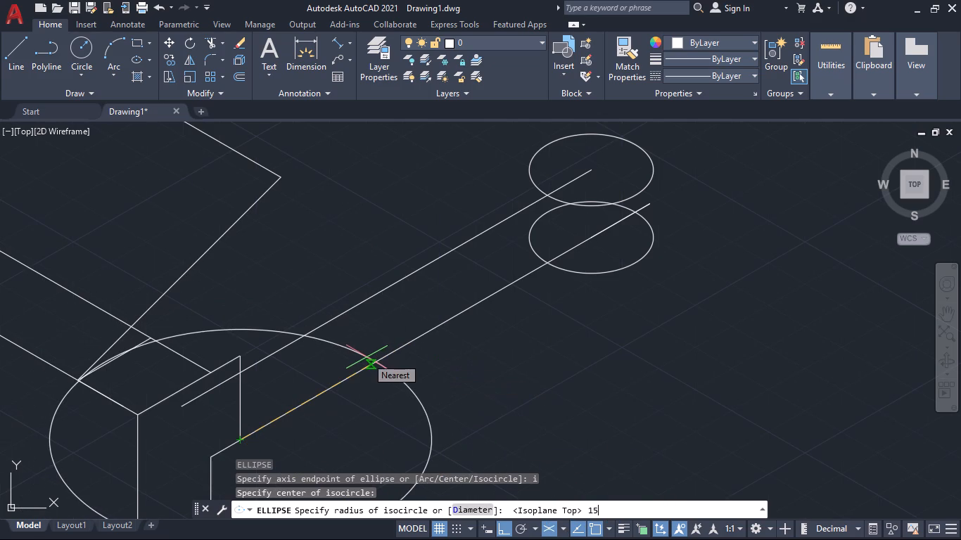
key(Return)
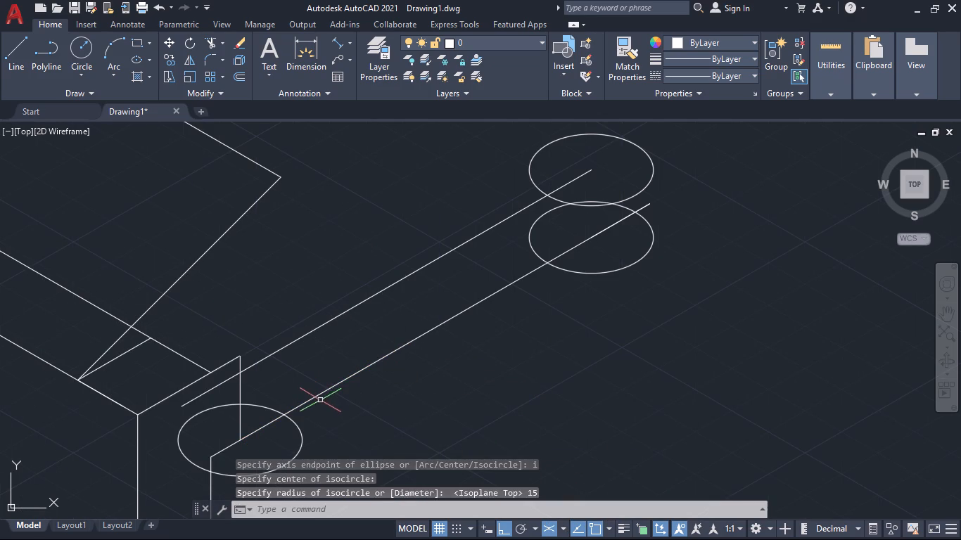
Copy the new near-end isocircle 20 vertically upward from its centre, using the right isoplane.
click(301, 435)
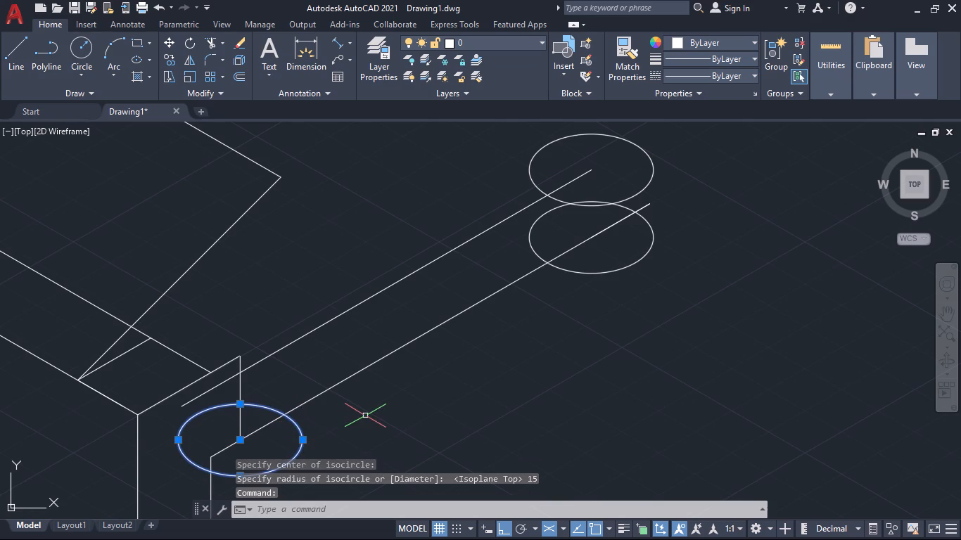
text(co)
key(Return)
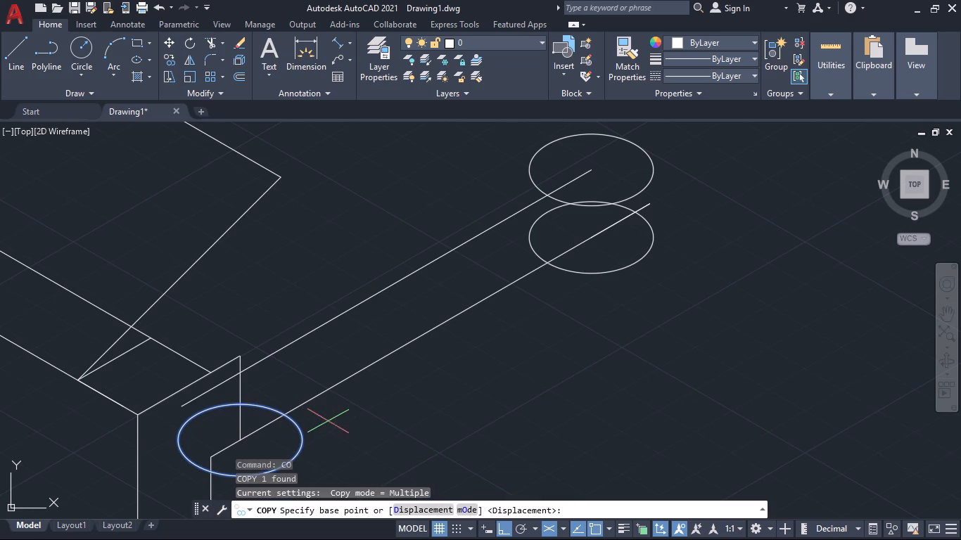
click(242, 440)
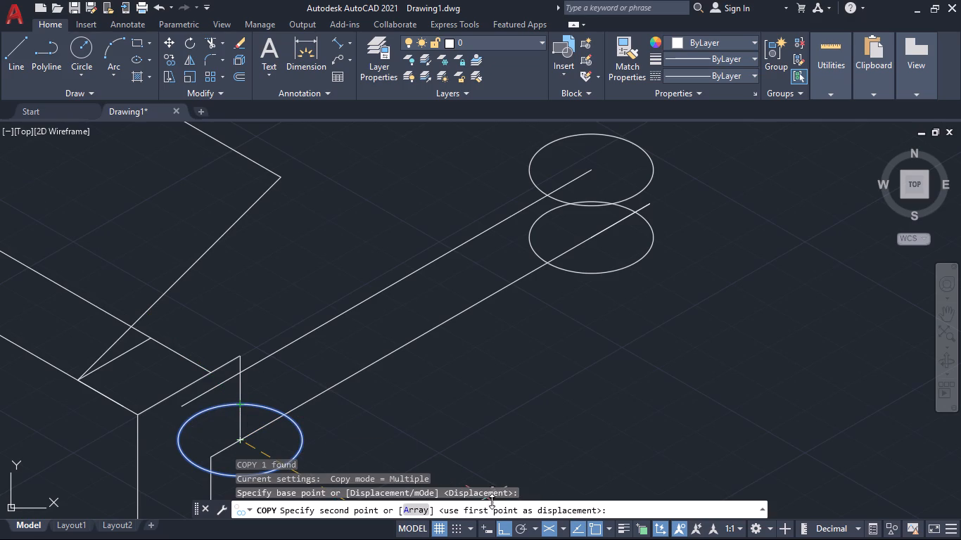
click(566, 527)
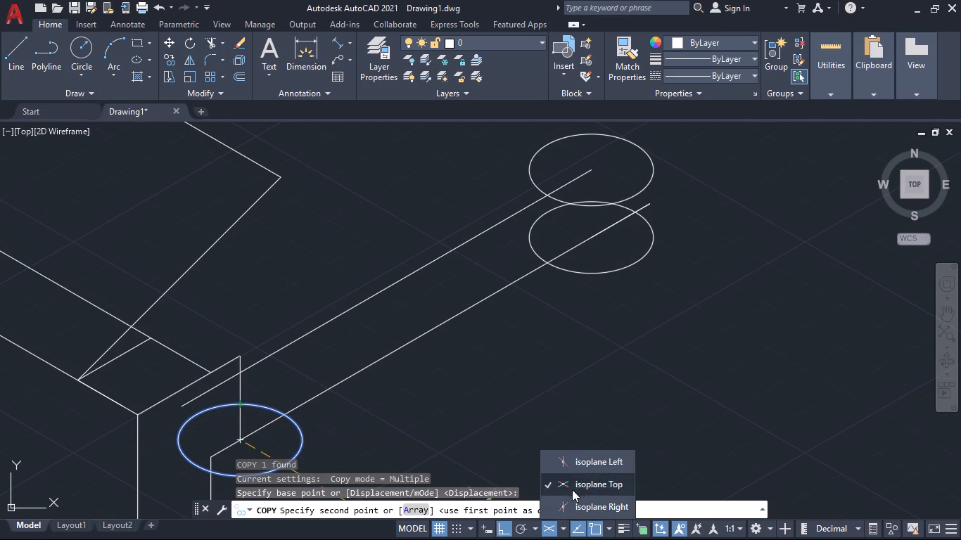
click(571, 507)
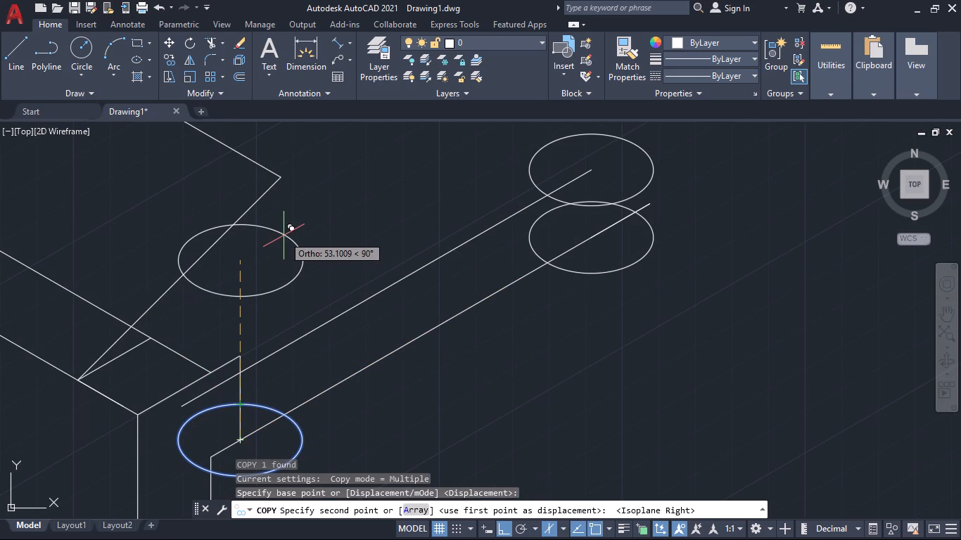
text(20)
key(Return)
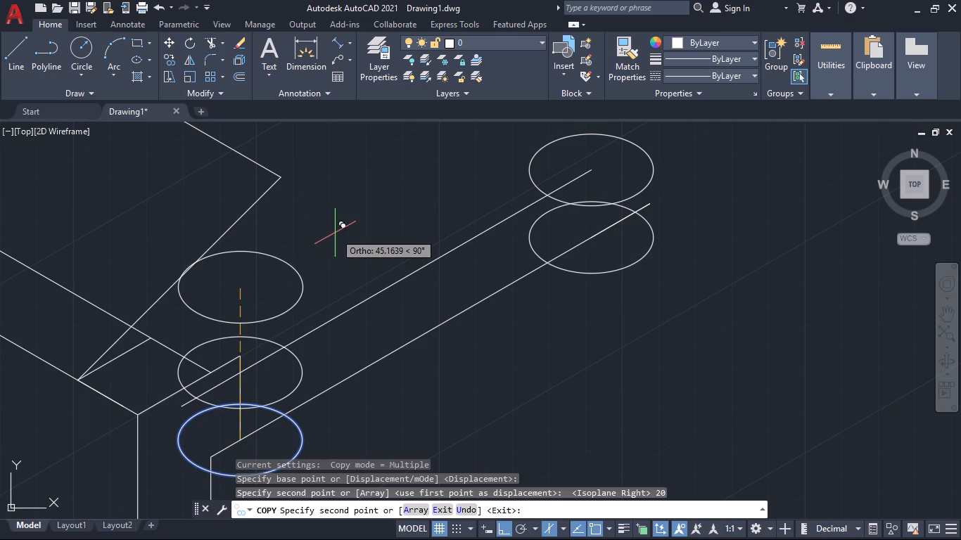
key(space)
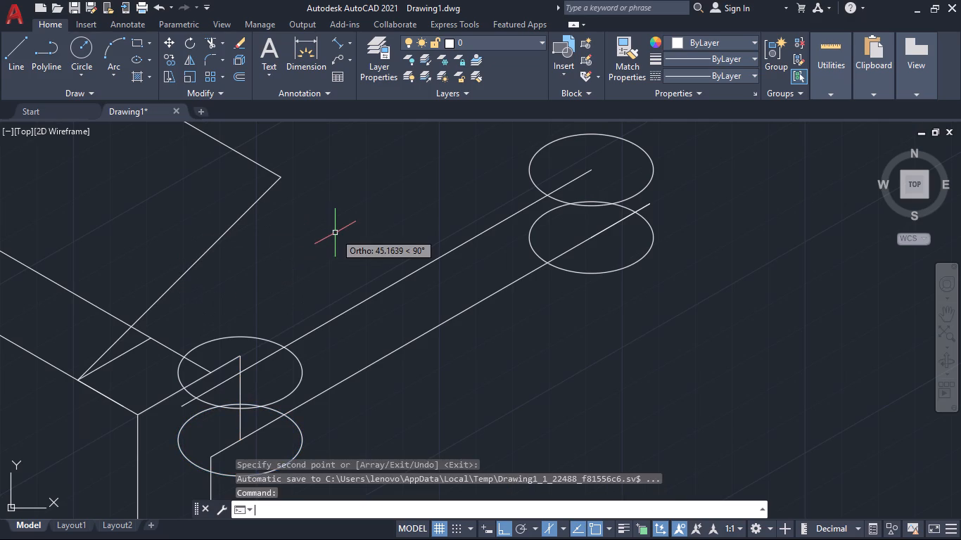
Move the upper near-end isocircle 20 from its centre along the upper extension line, towards the far end.
click(300, 359)
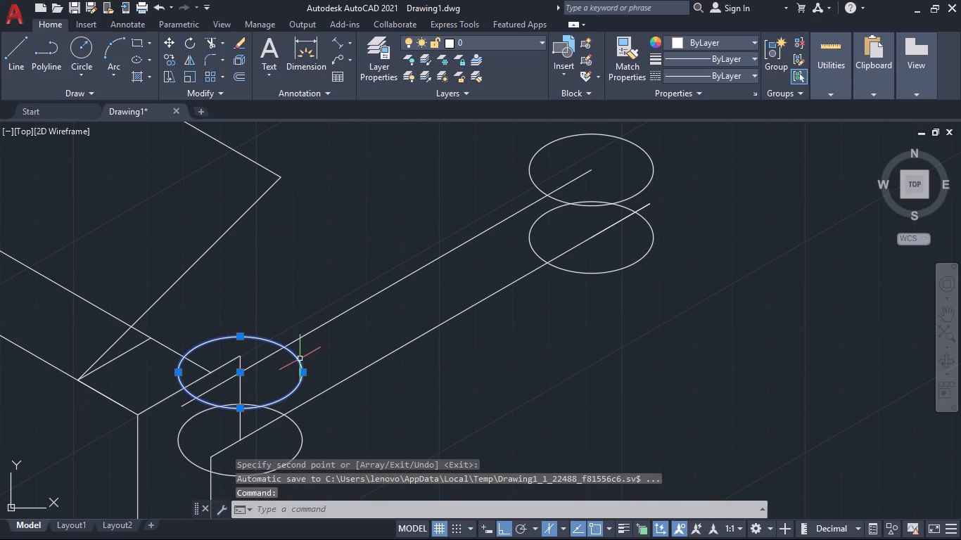
text(20)
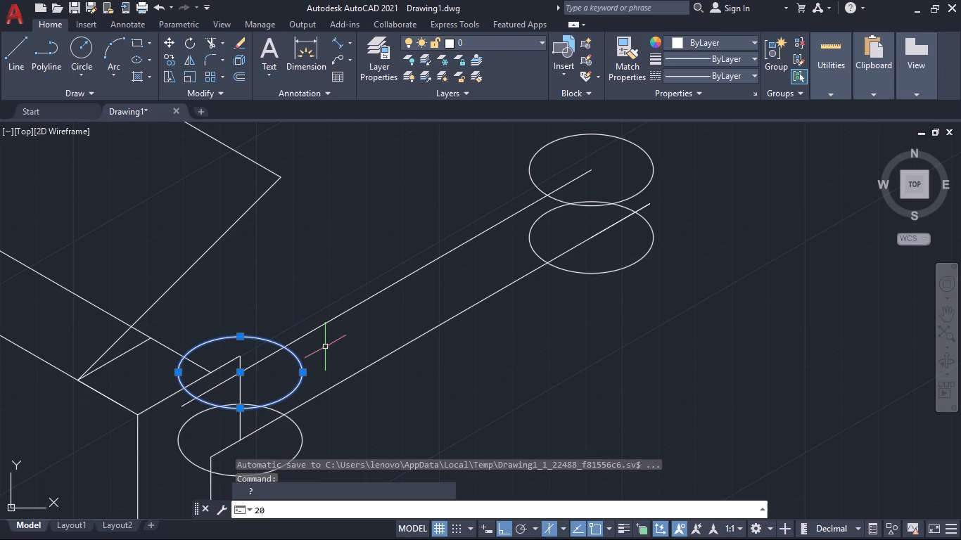
key(BackSpace)
key(BackSpace)
key(BackSpace)
key(m)
key(Return)
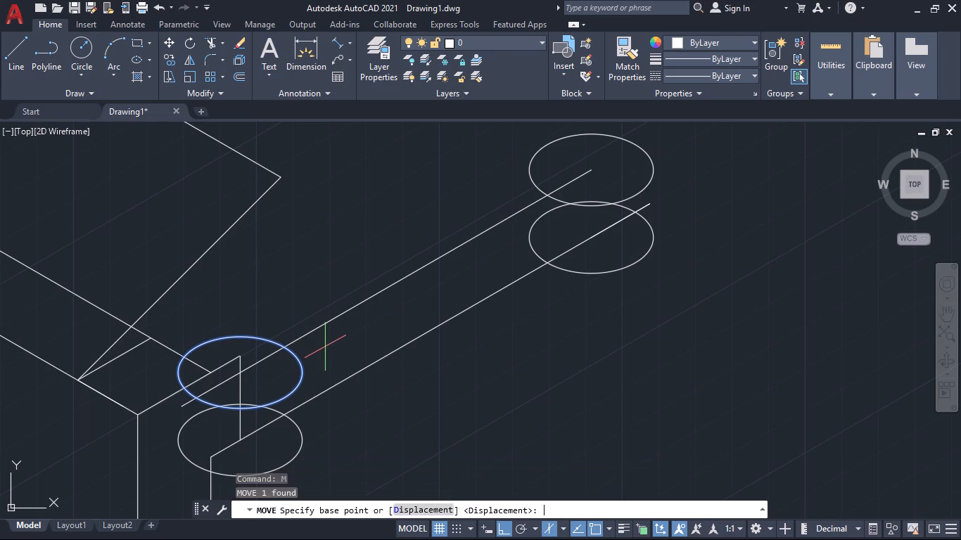
click(241, 372)
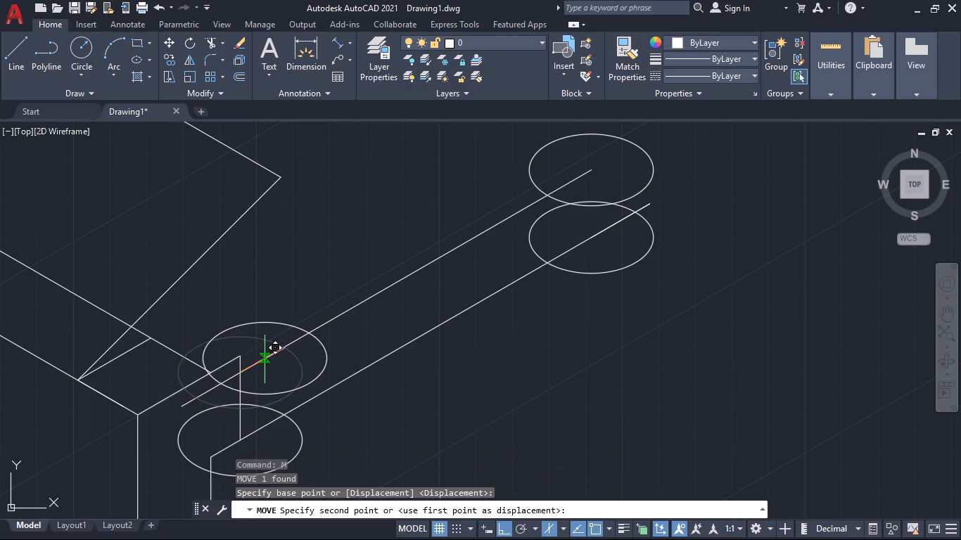
text(20)
key(Return)
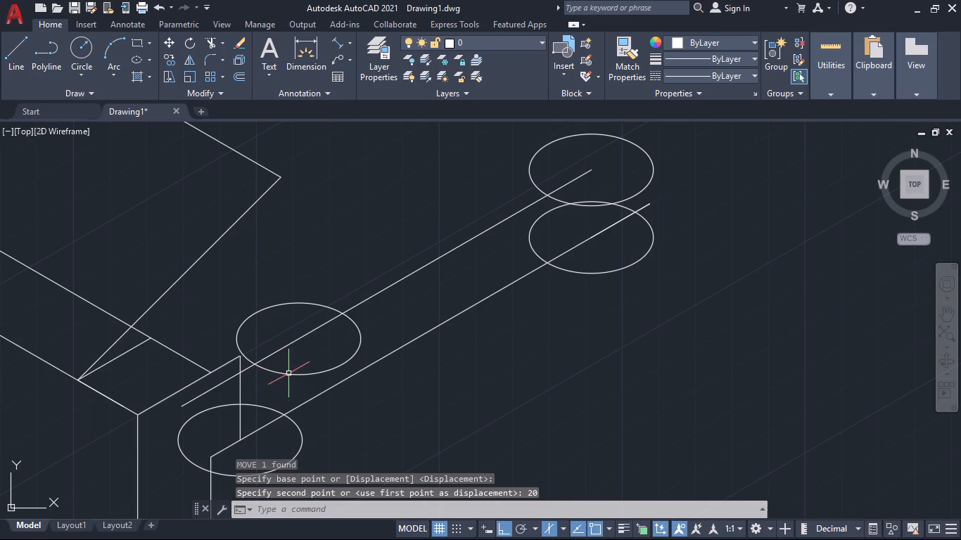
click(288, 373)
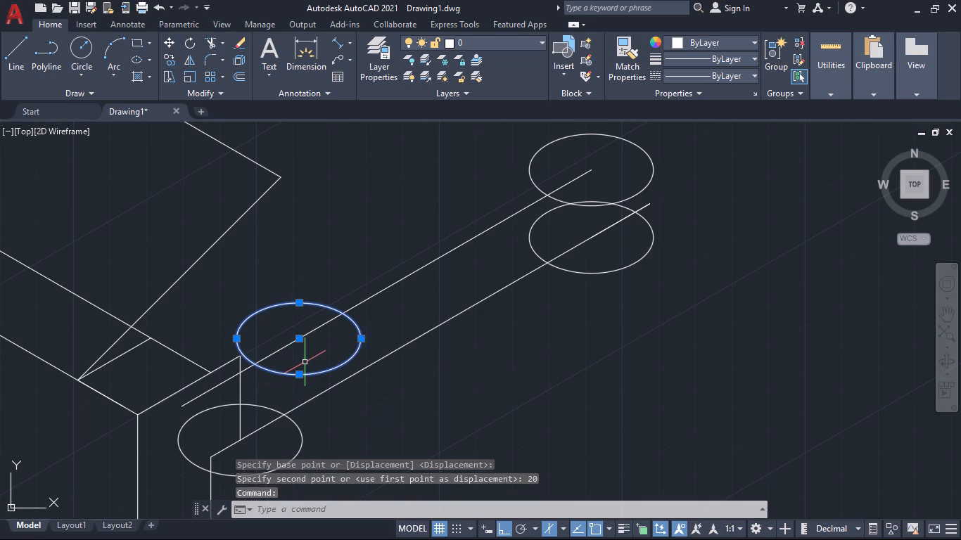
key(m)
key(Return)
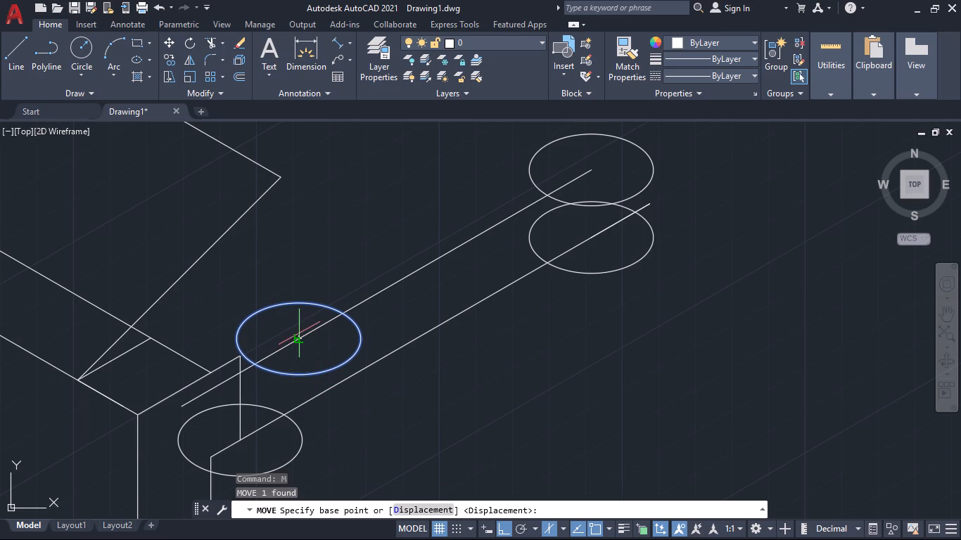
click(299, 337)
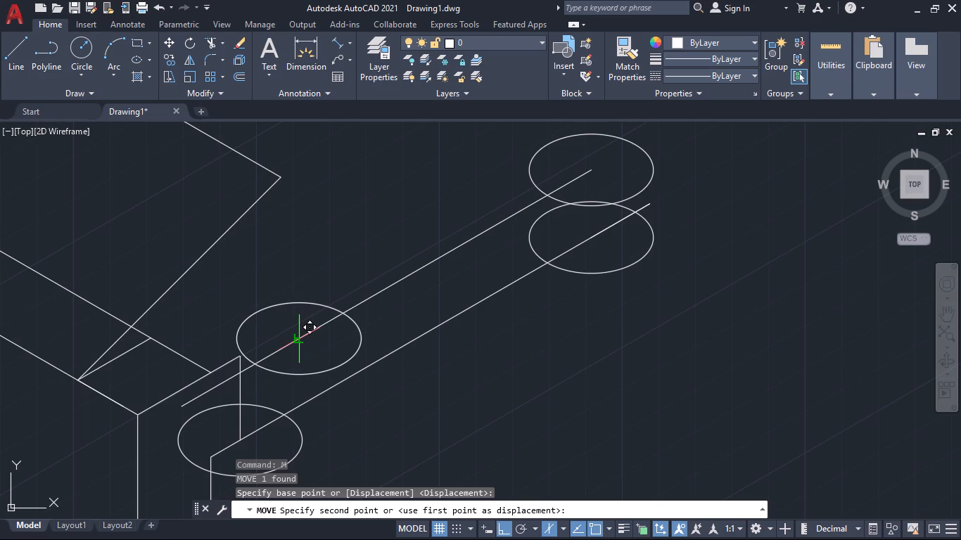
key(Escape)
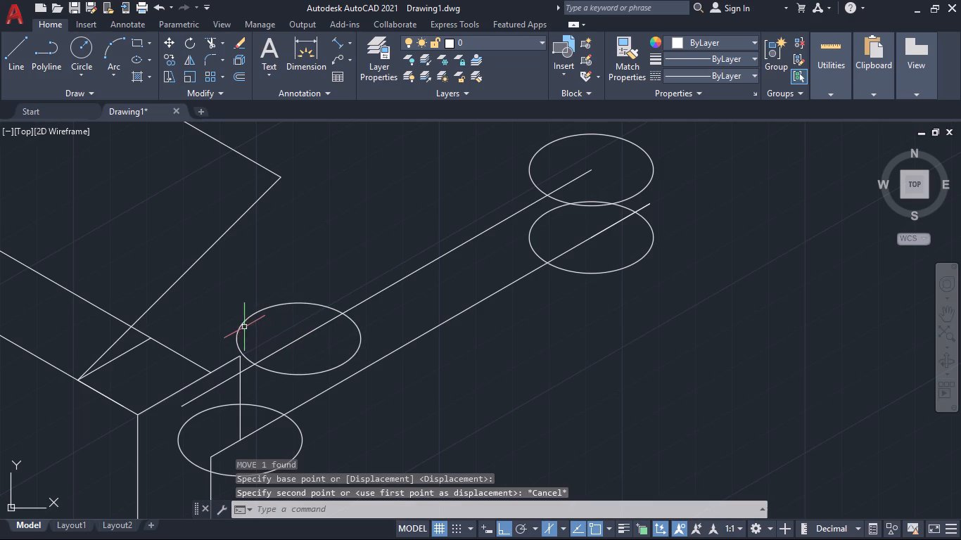
Move the upper near-end isocircle slightly back so its edge touches the top endpoint of the short vertical line.
click(241, 326)
key(m)
key(Return)
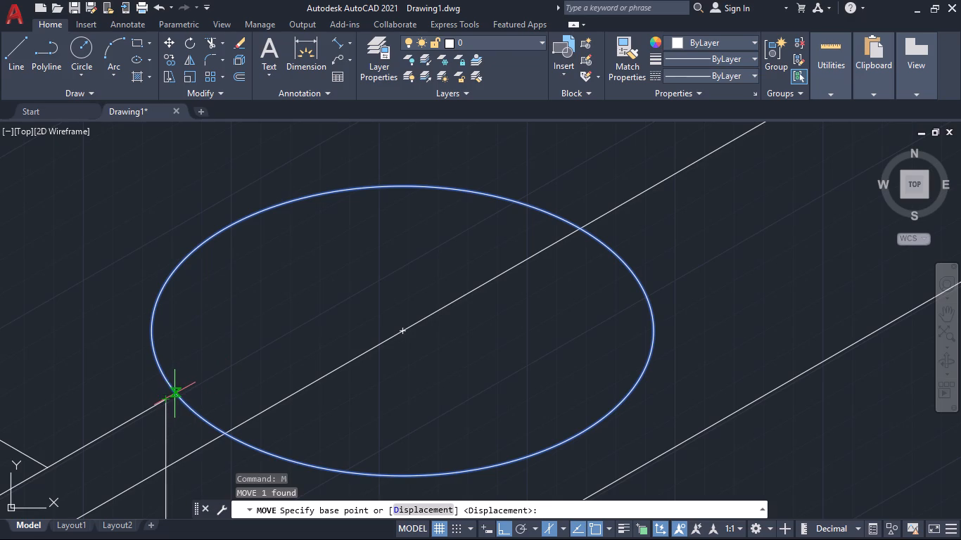
click(174, 394)
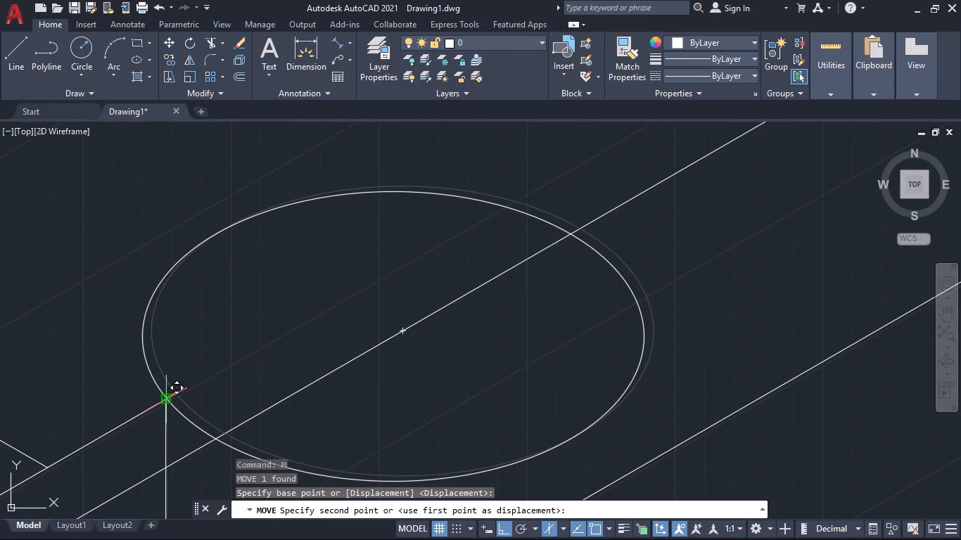
click(167, 400)
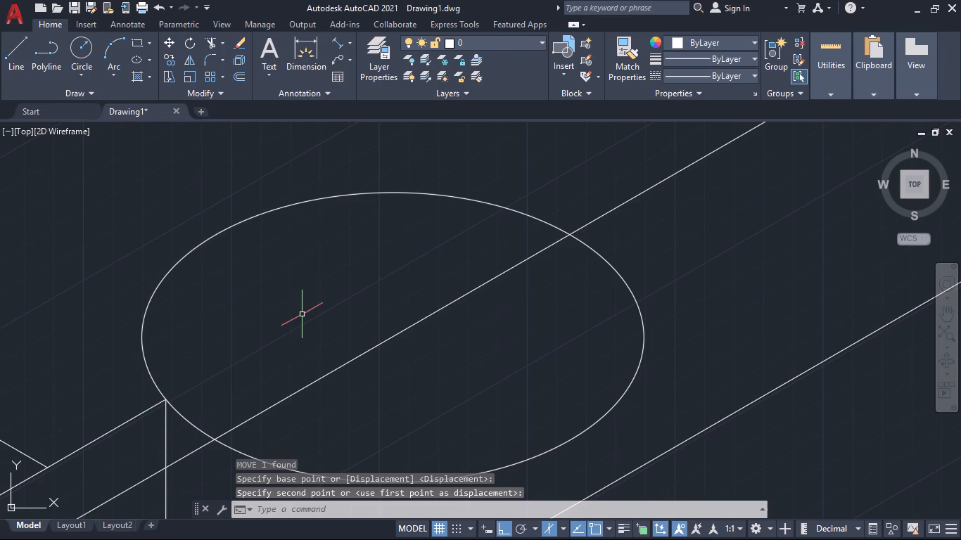
key(Escape)
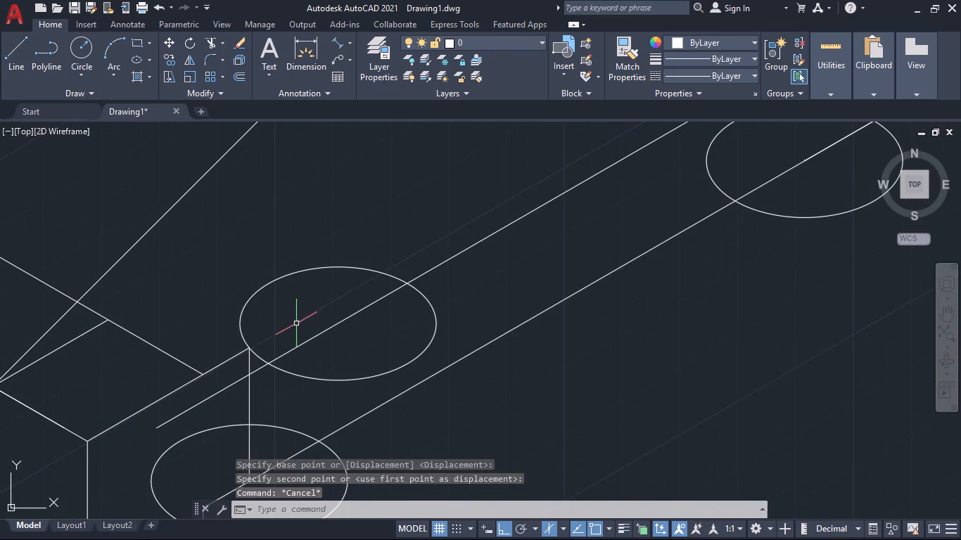
Delete the lower isocircle at the near end of the extension.
click(284, 428)
key(Delete)
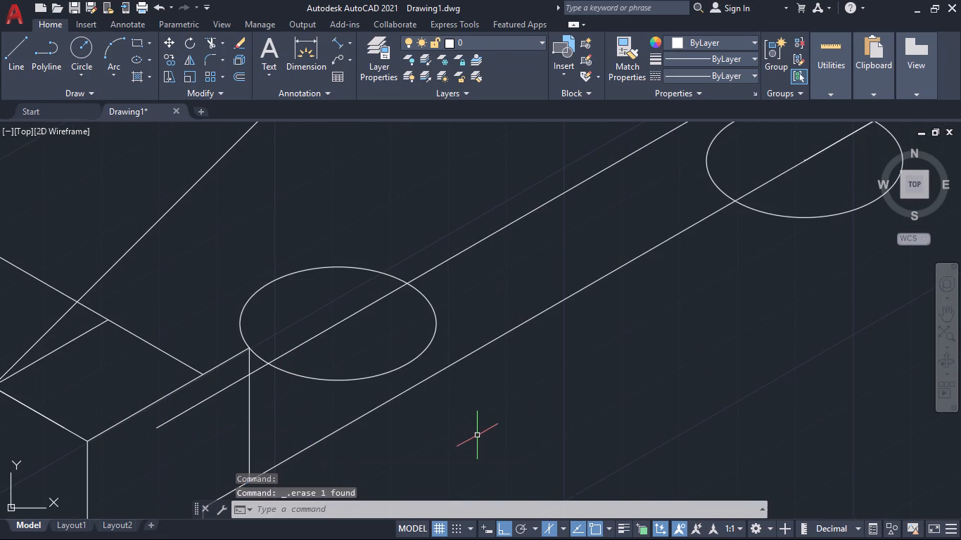
Trim the part of the upper extension line that overhangs past the short vertical line at the near end.
text(tr)
key(Return)
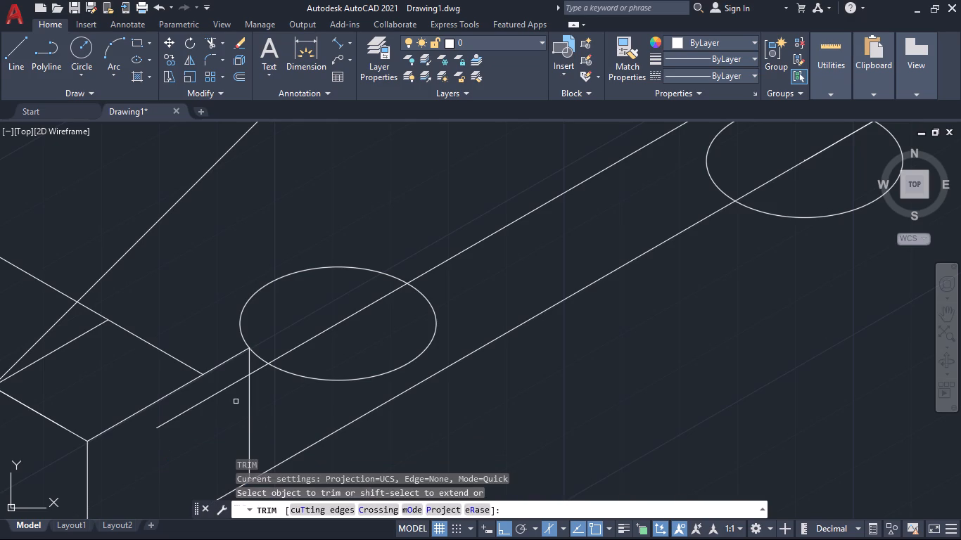
click(219, 394)
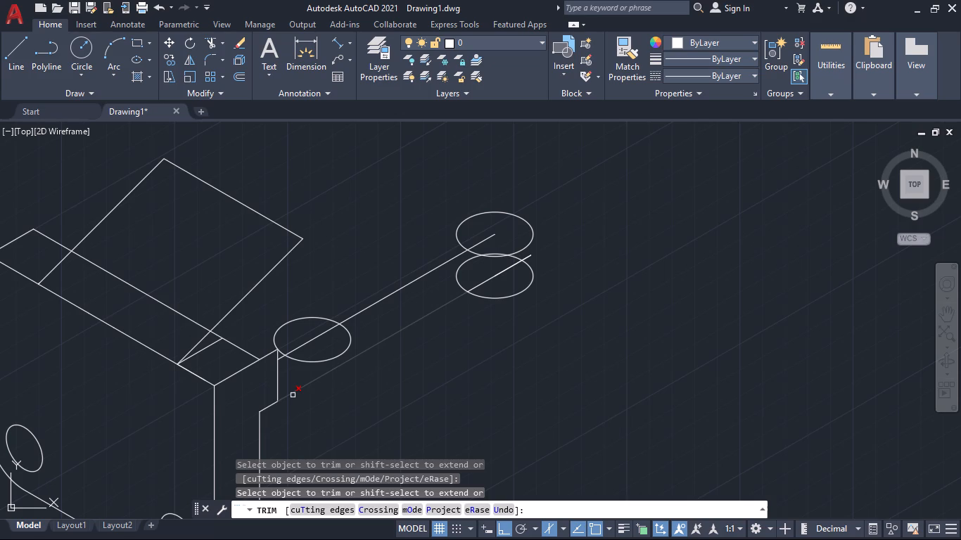
key(Escape)
Copy the near-end isocircle 100 from its centre along the upper extension line towards the far end.
key(c)
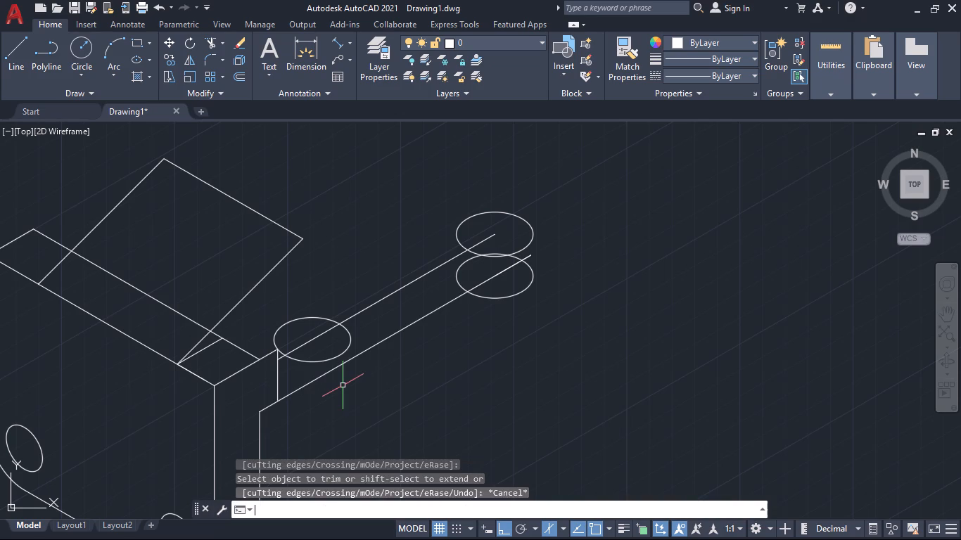
key(o)
key(Return)
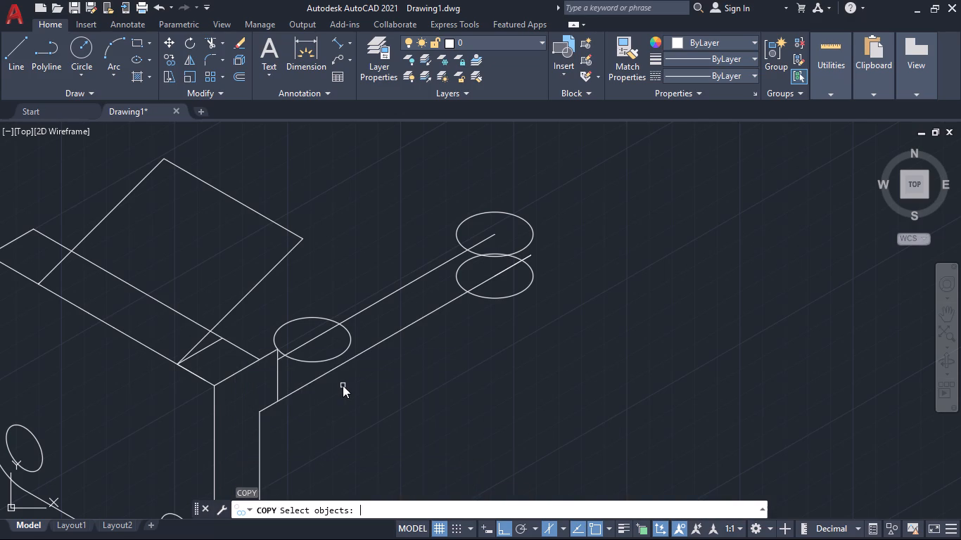
click(336, 357)
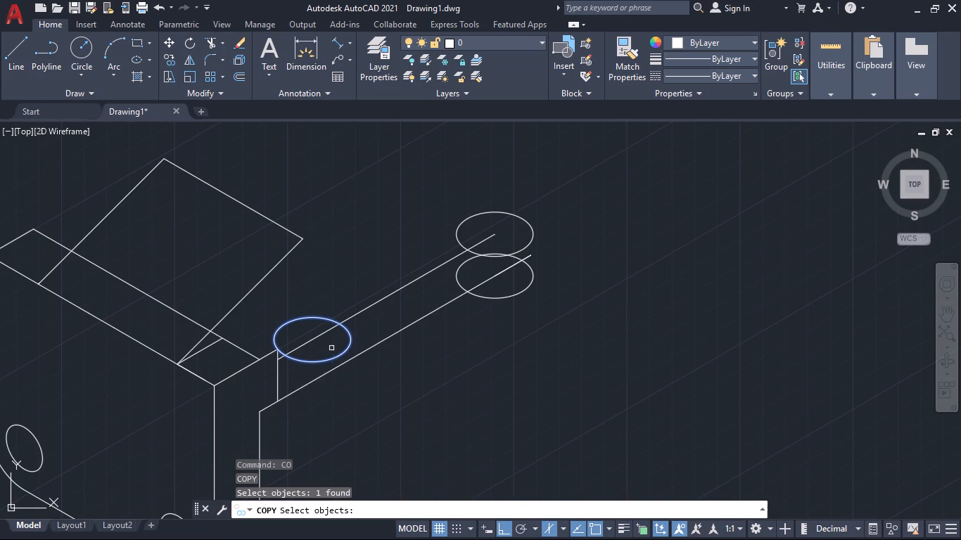
key(Return)
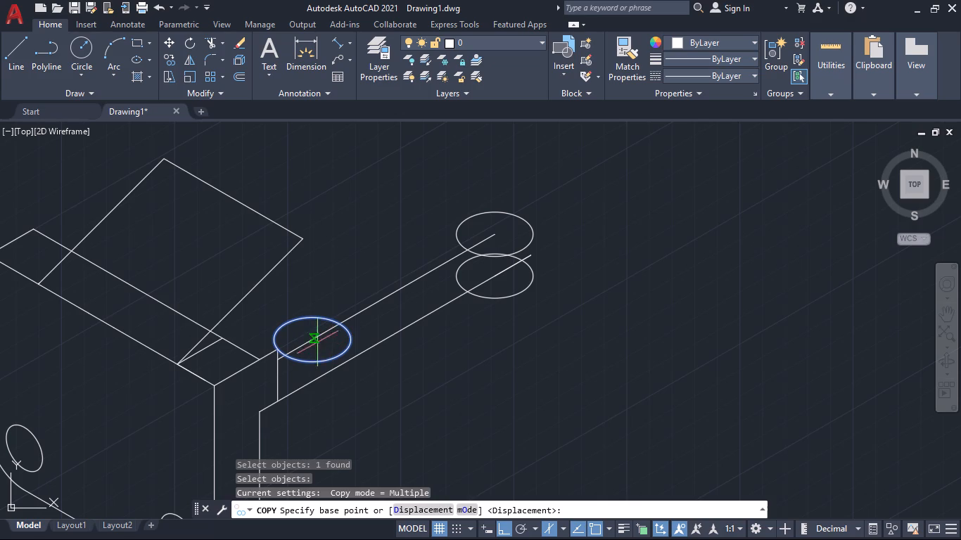
click(314, 340)
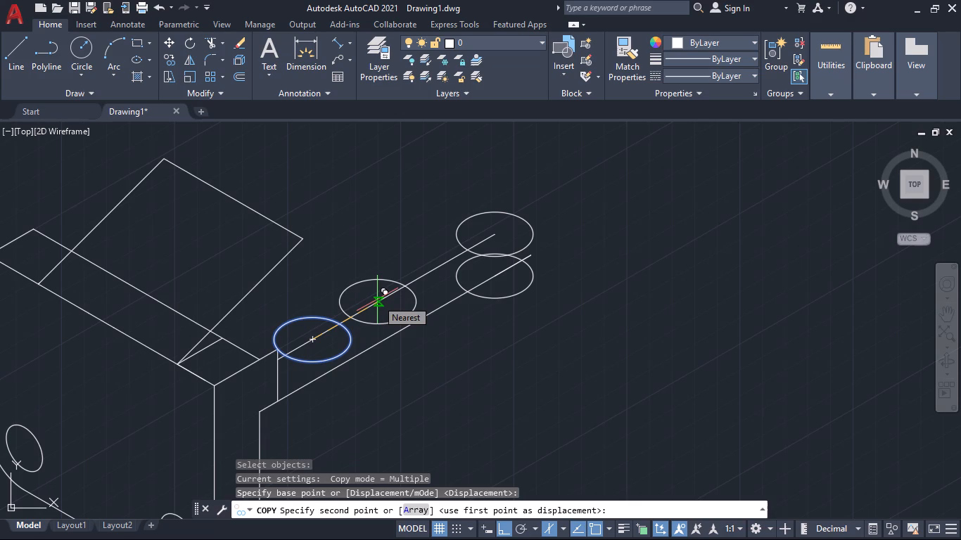
text(100)
key(Return)
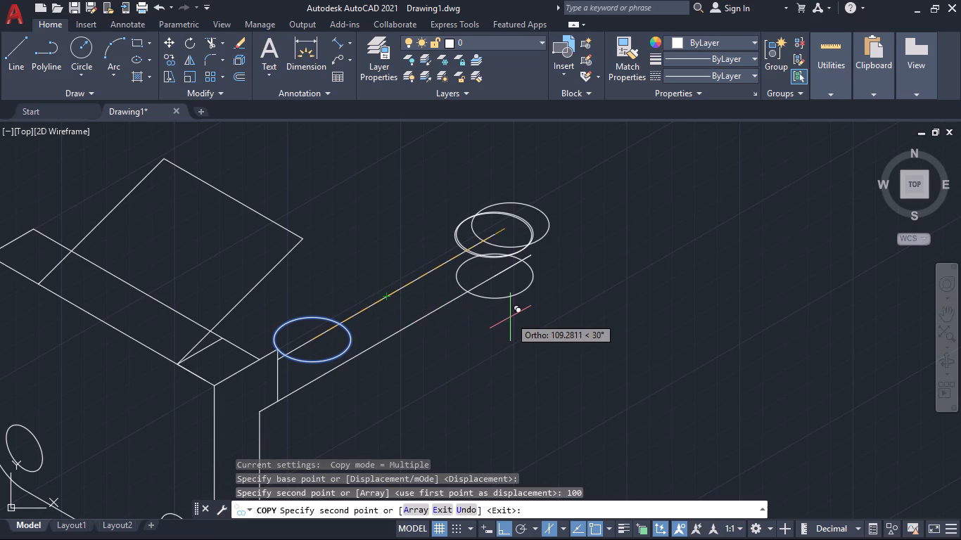
Delete the two overlapping isocircles at the far end of the upper extension line.
key(Escape)
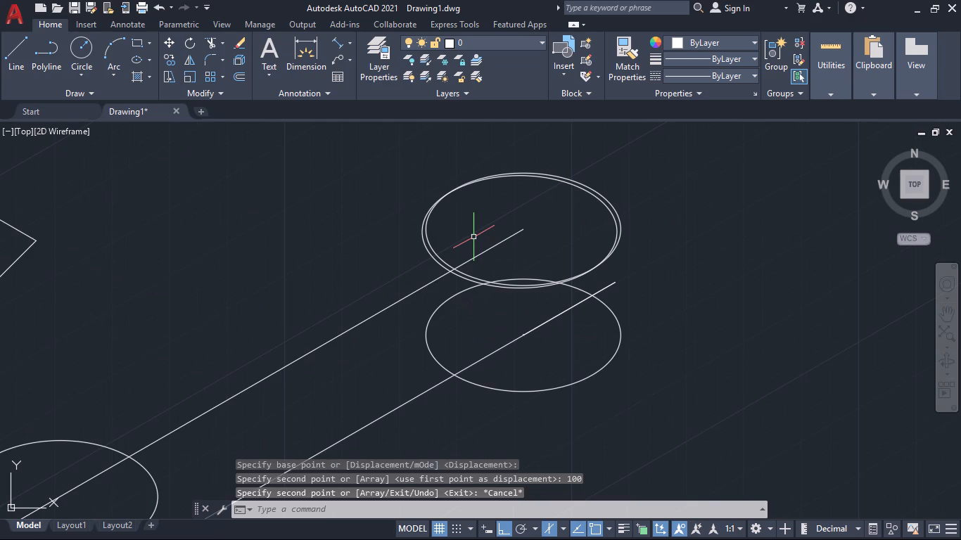
click(456, 233)
click(395, 231)
key(Delete)
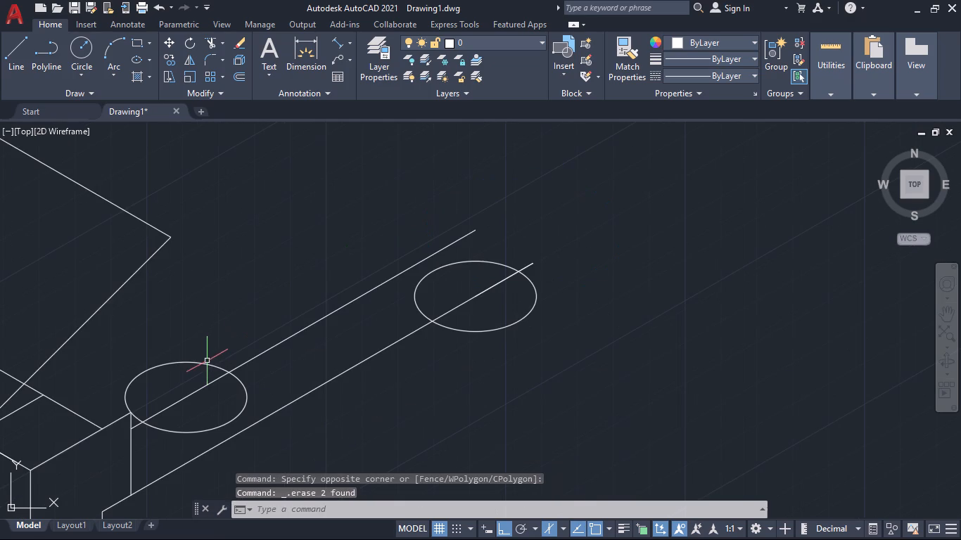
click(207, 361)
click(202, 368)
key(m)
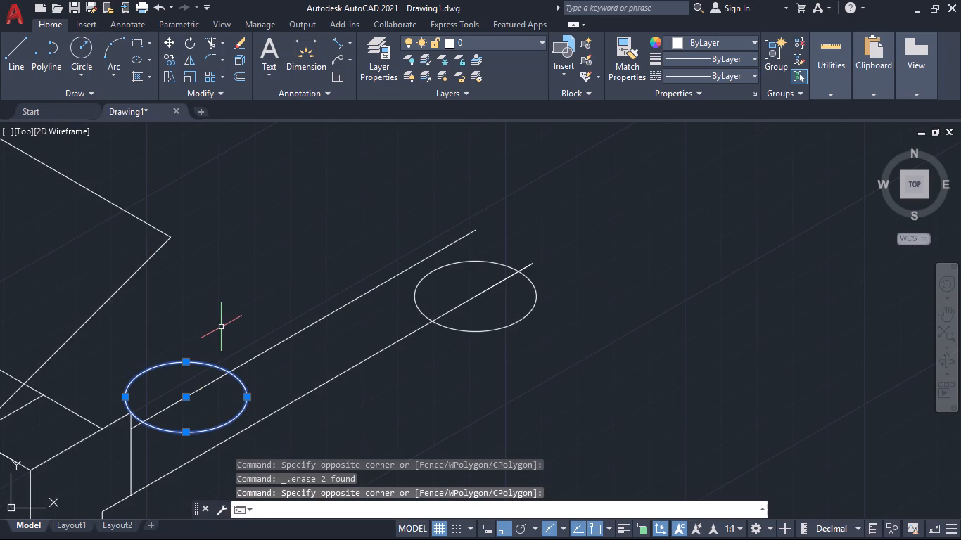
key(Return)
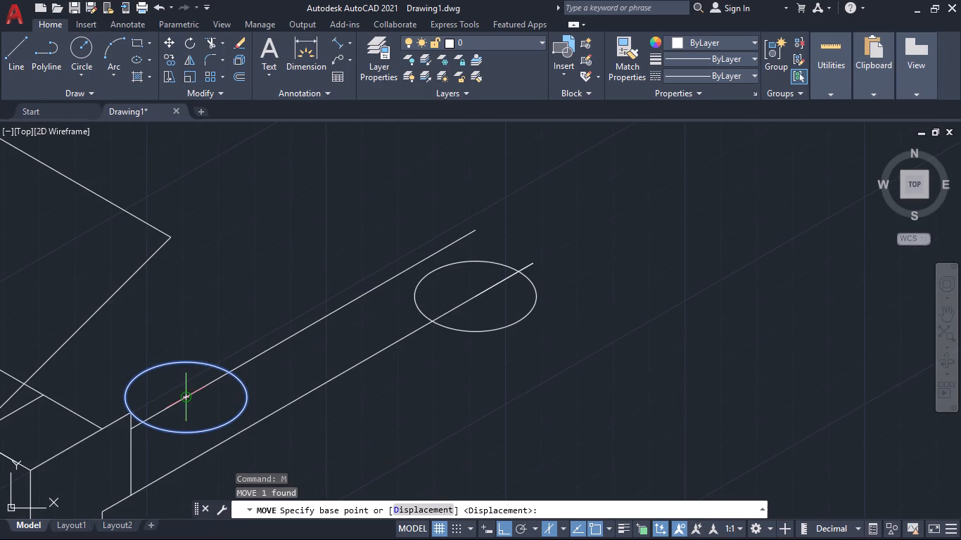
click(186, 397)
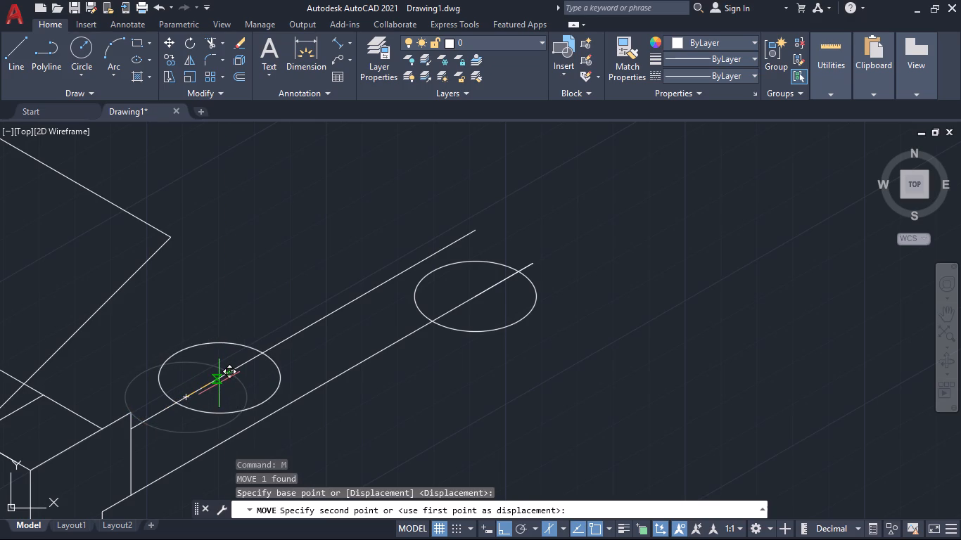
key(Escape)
Copy the near-end isocircle 100 from its centre along the upper extension line towards the far end.
text(co)
key(Return)
click(202, 366)
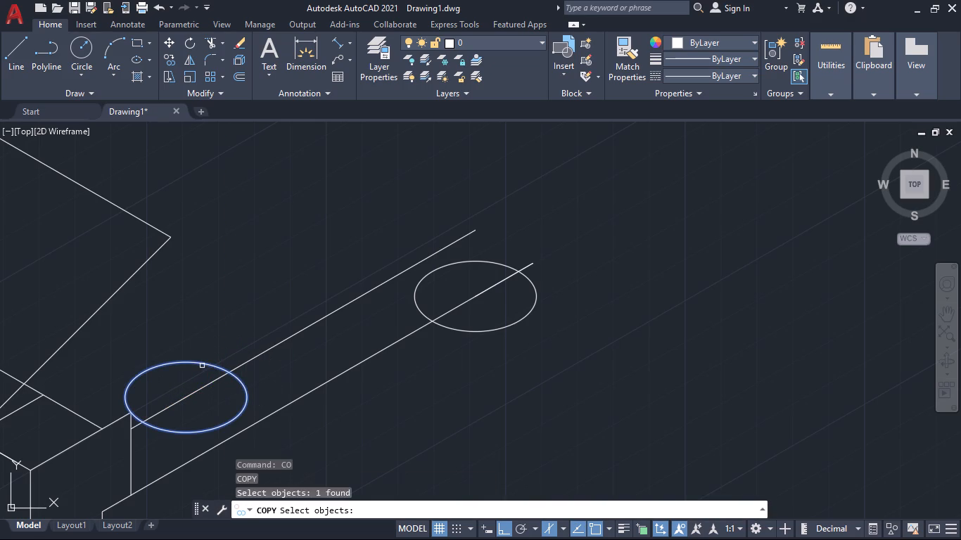
key(Return)
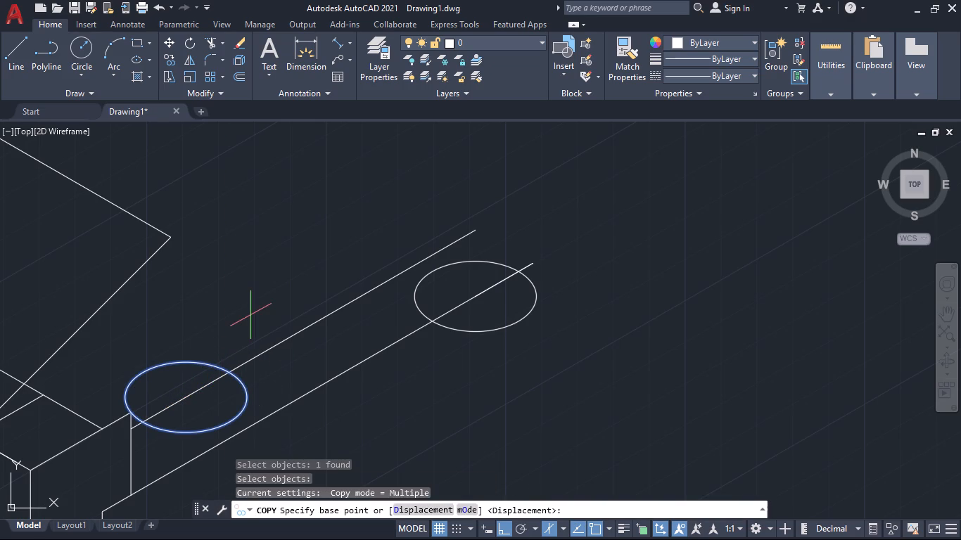
click(186, 395)
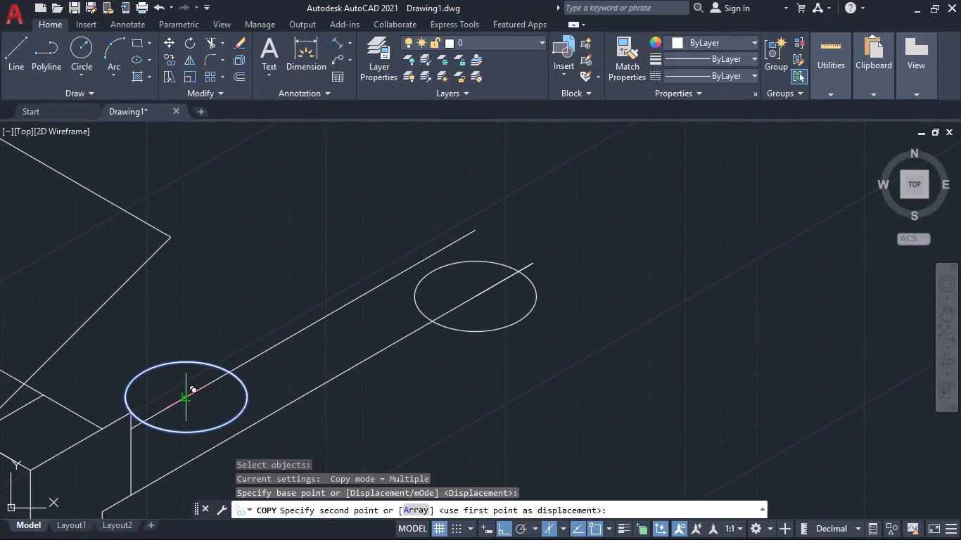
text(100)
key(Return)
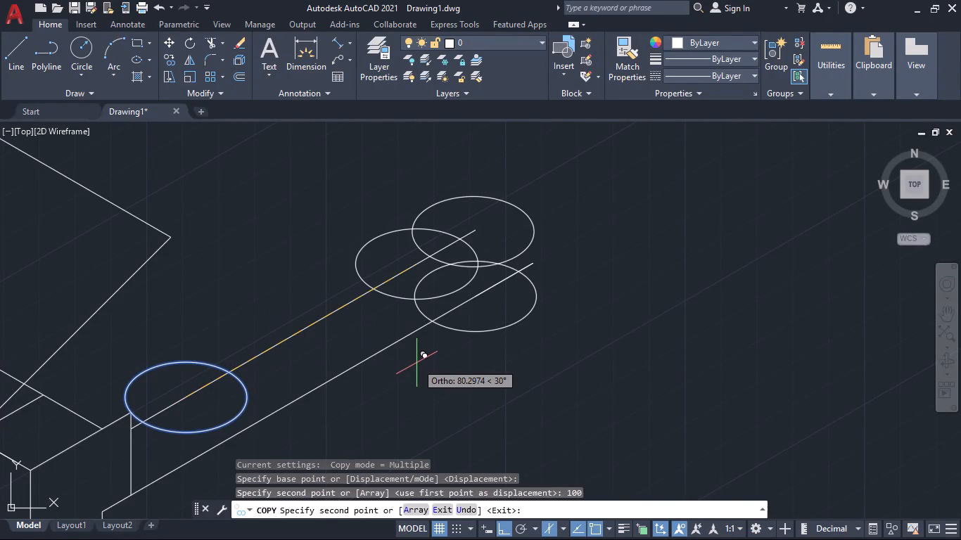
key(Escape)
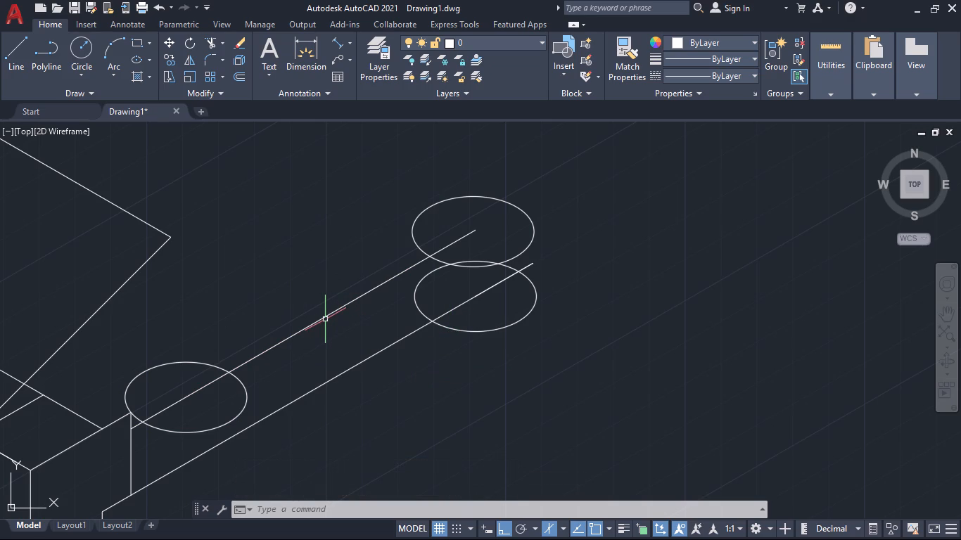
Trim the part of the near-end isocircle that lies below the upper extension line.
text(tr)
key(Return)
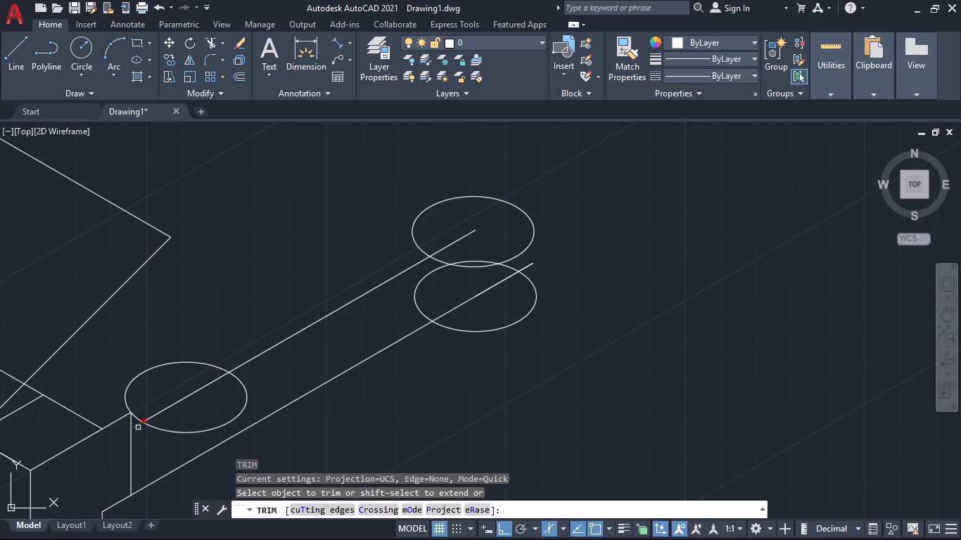
click(158, 432)
click(312, 366)
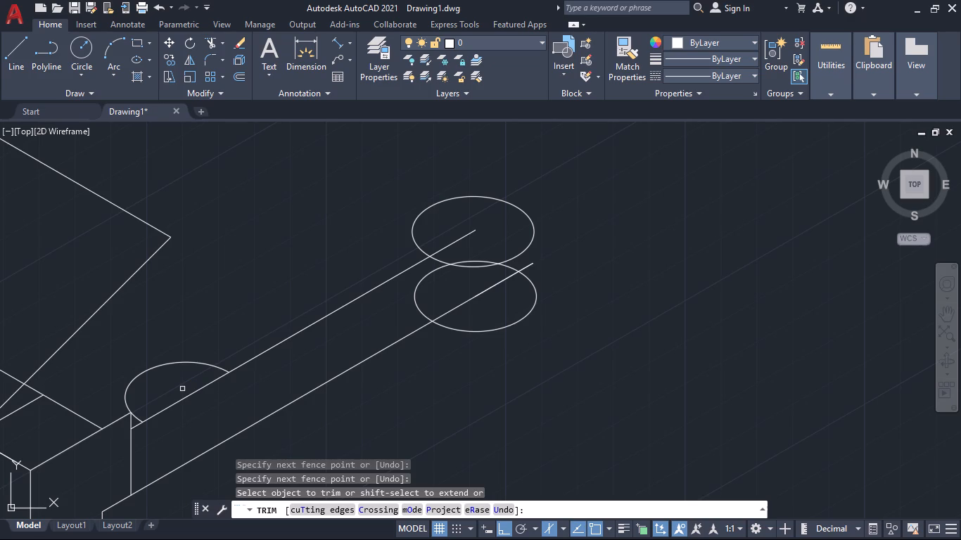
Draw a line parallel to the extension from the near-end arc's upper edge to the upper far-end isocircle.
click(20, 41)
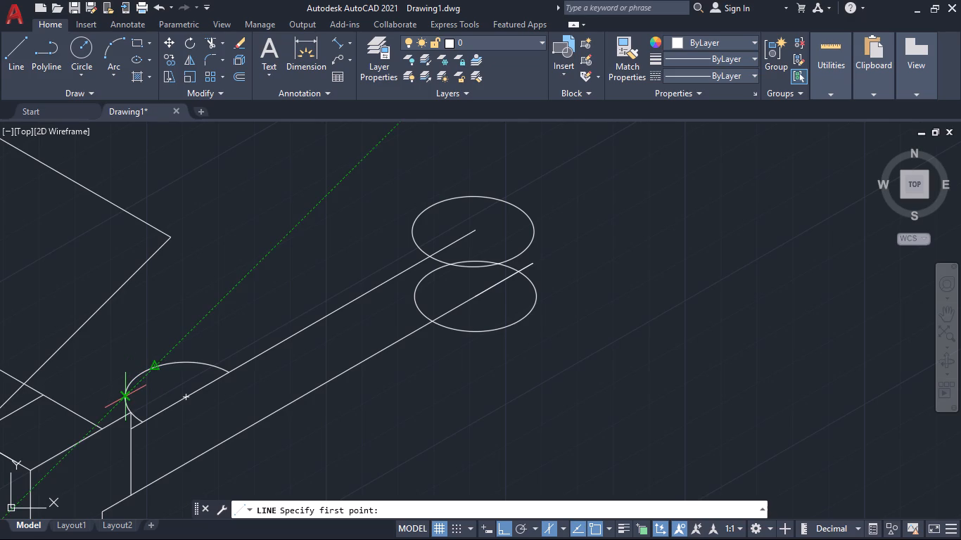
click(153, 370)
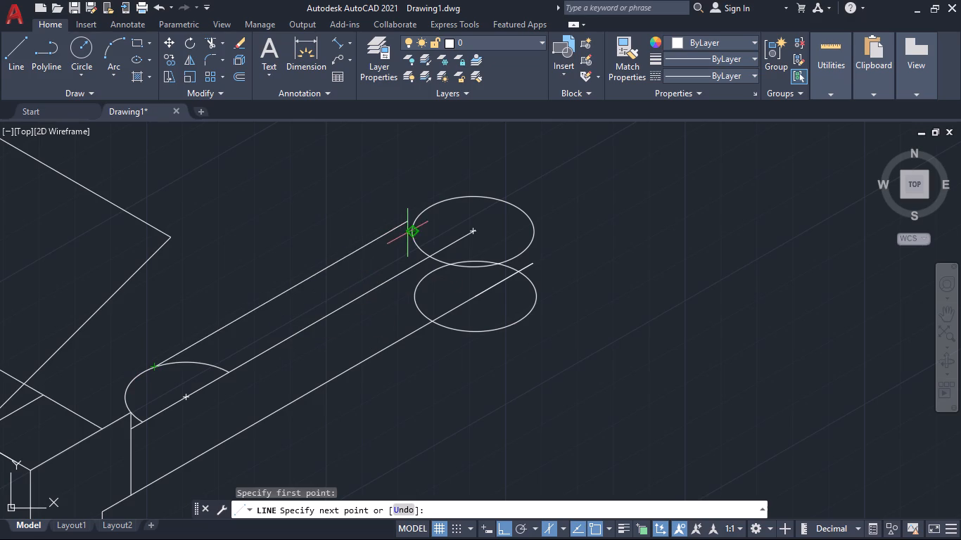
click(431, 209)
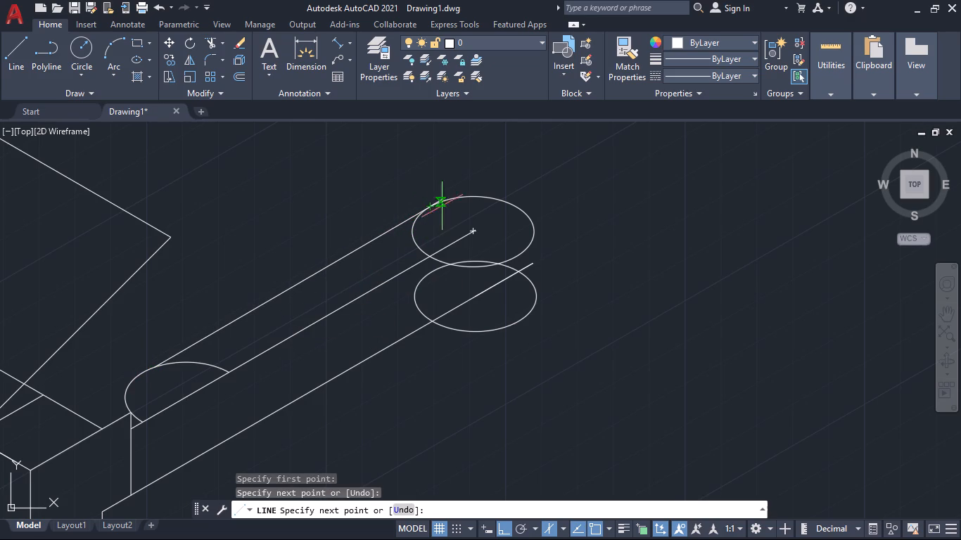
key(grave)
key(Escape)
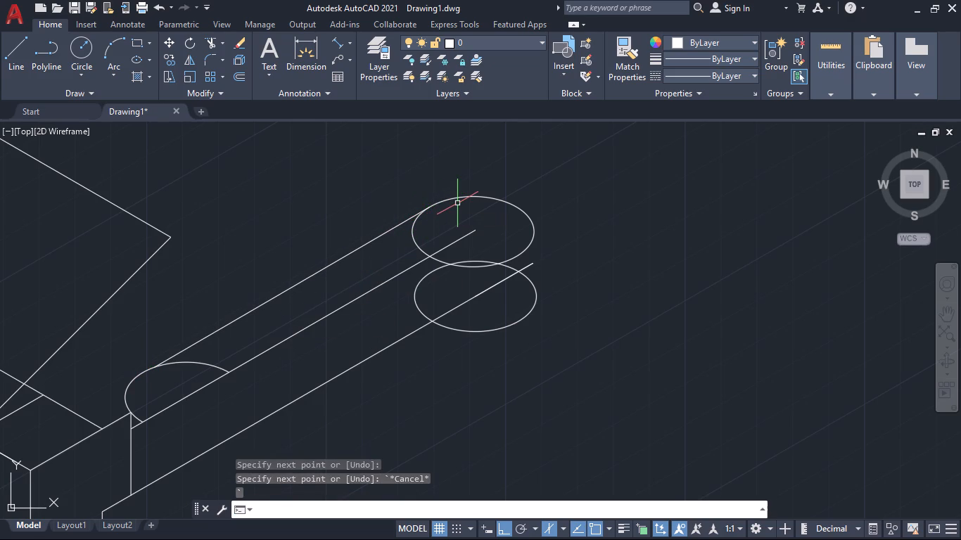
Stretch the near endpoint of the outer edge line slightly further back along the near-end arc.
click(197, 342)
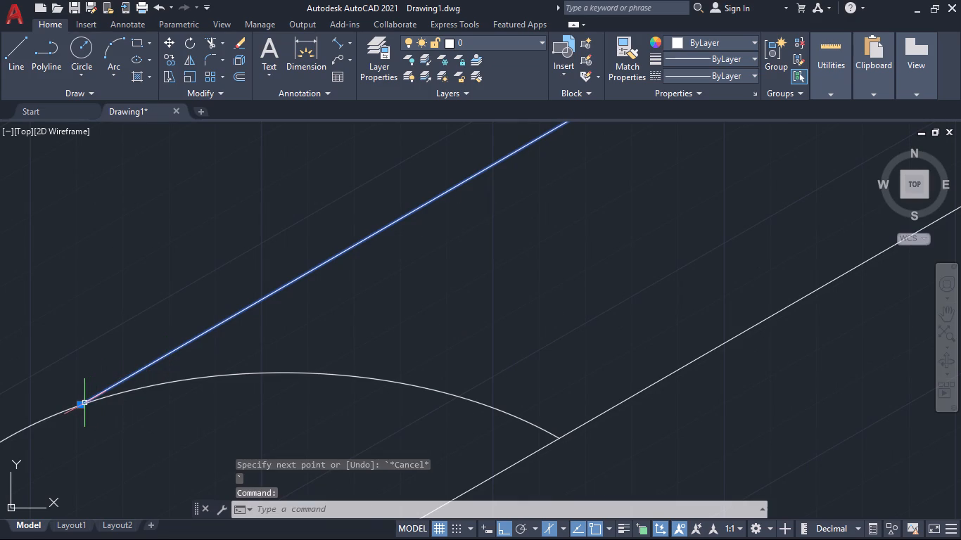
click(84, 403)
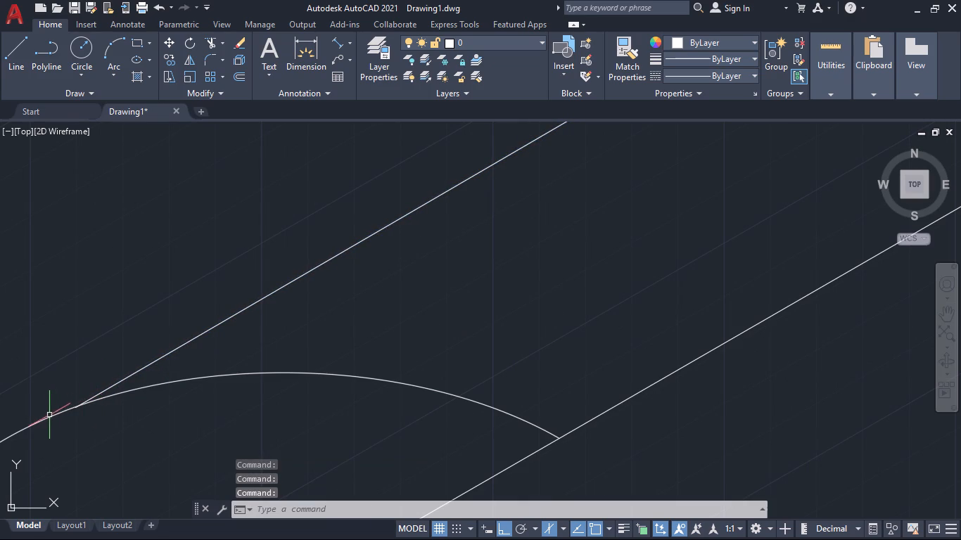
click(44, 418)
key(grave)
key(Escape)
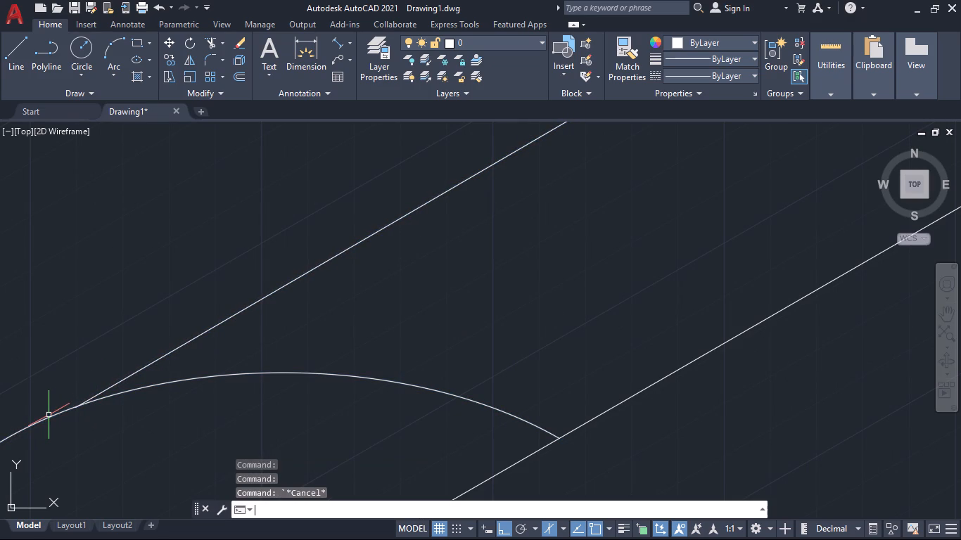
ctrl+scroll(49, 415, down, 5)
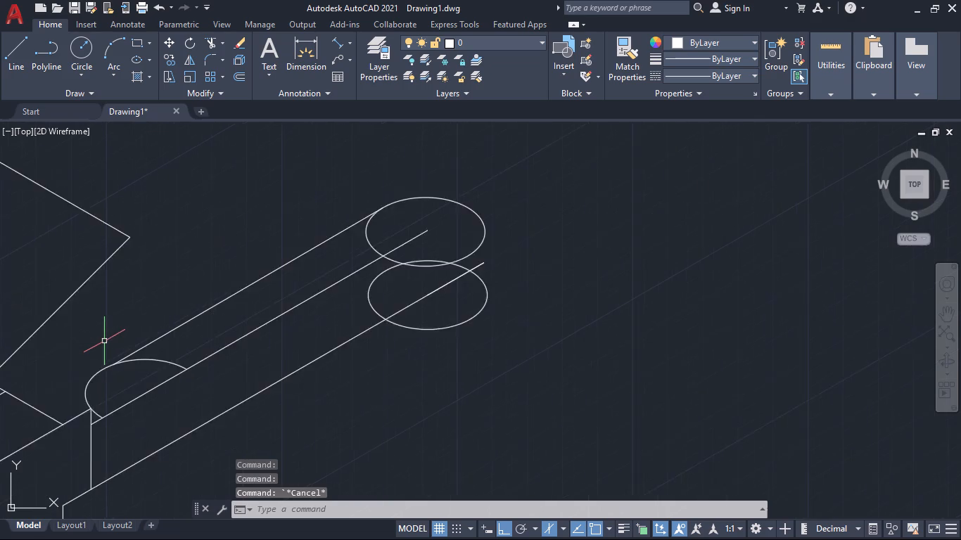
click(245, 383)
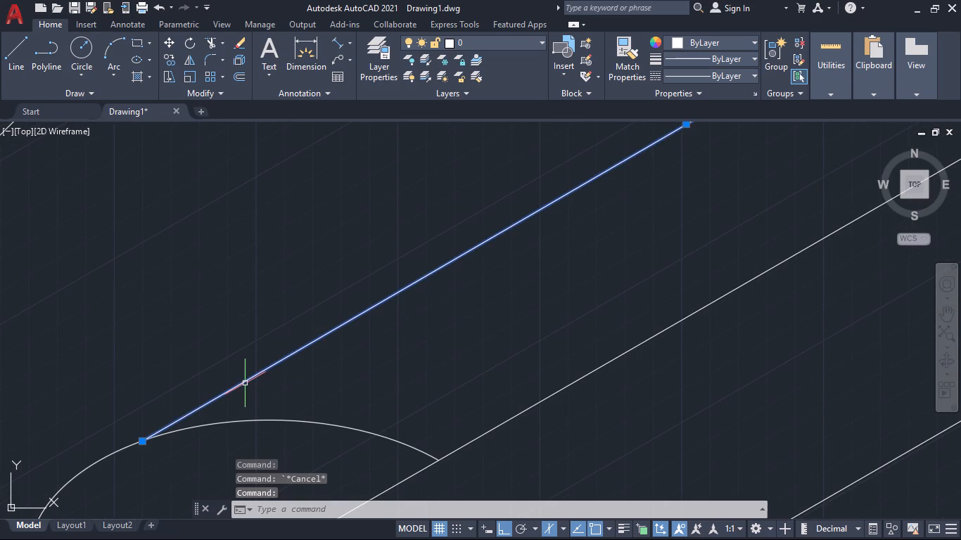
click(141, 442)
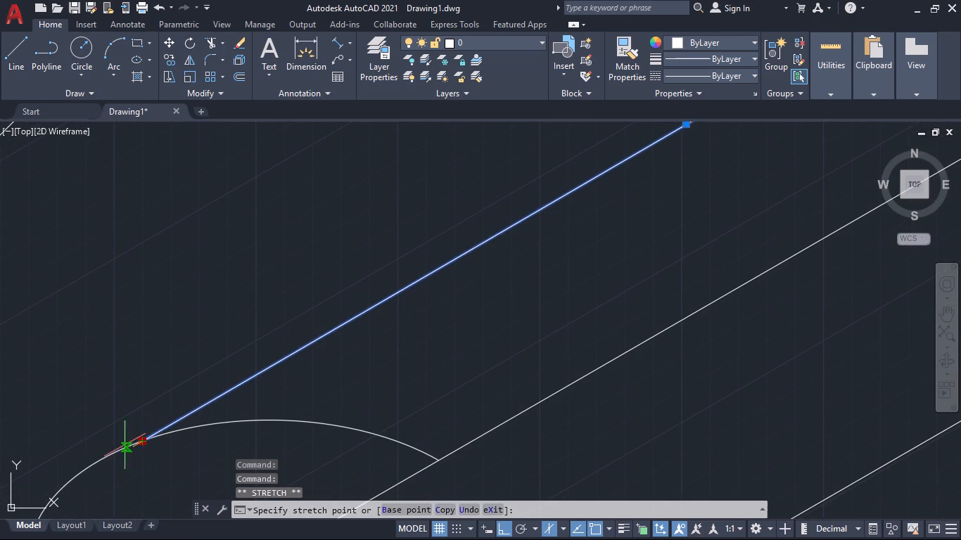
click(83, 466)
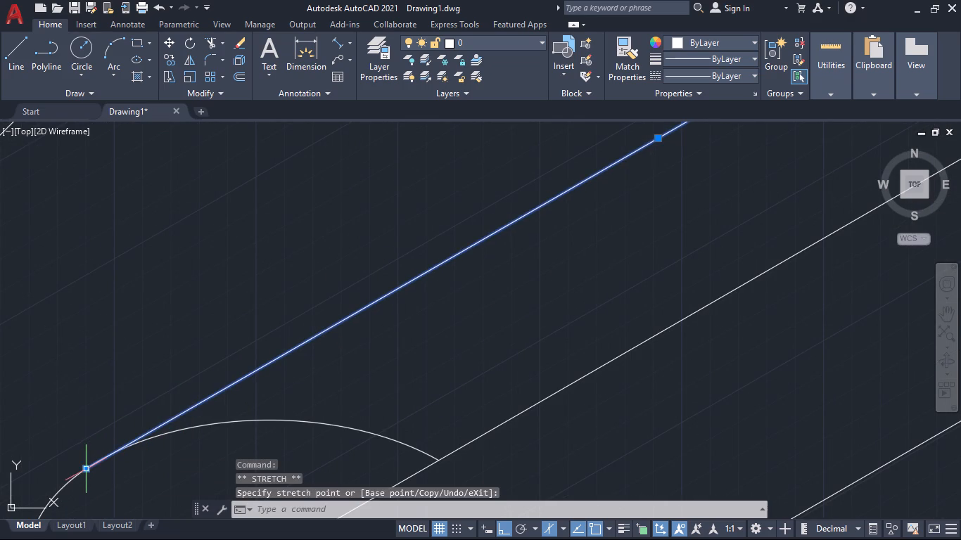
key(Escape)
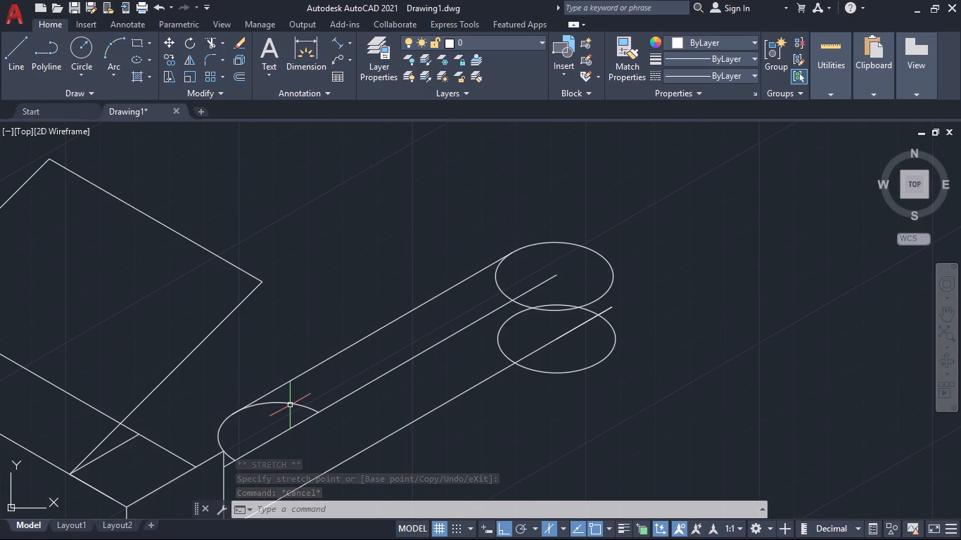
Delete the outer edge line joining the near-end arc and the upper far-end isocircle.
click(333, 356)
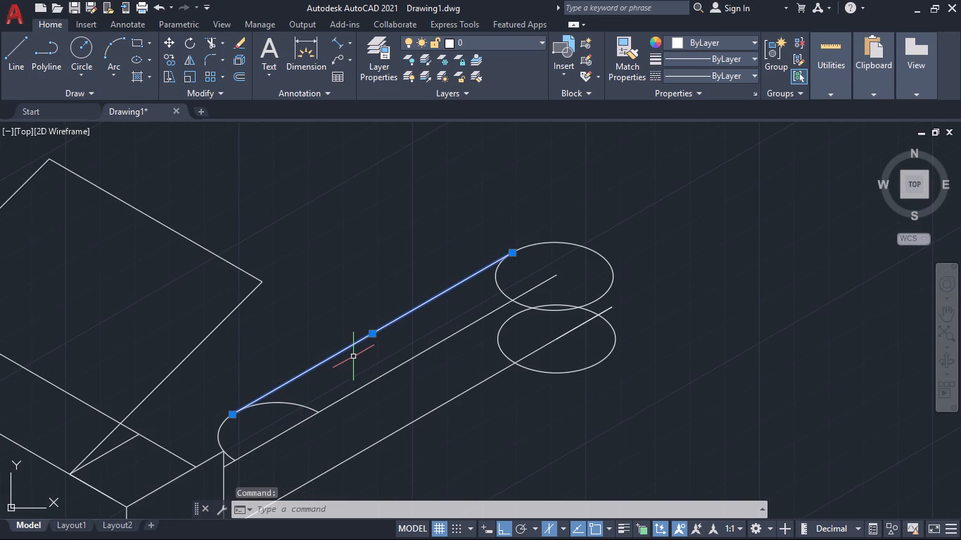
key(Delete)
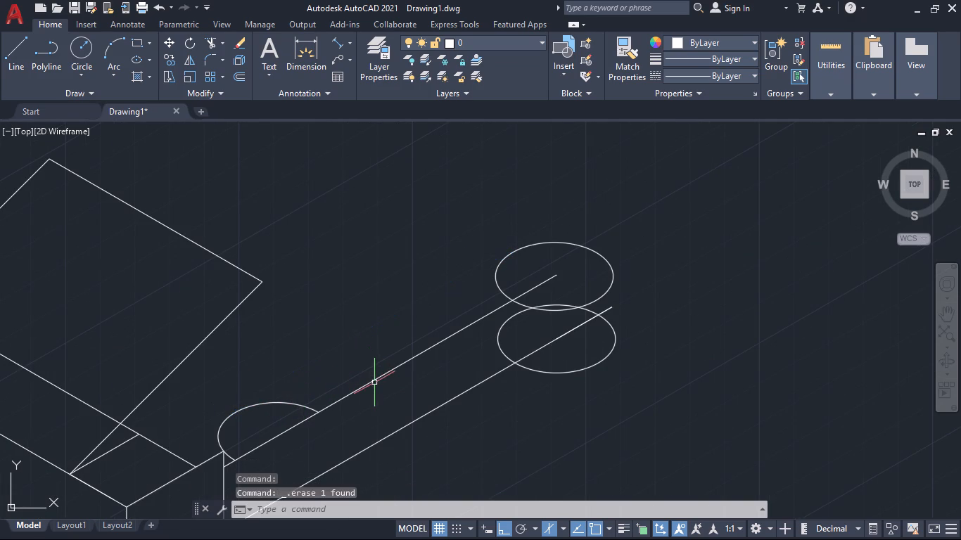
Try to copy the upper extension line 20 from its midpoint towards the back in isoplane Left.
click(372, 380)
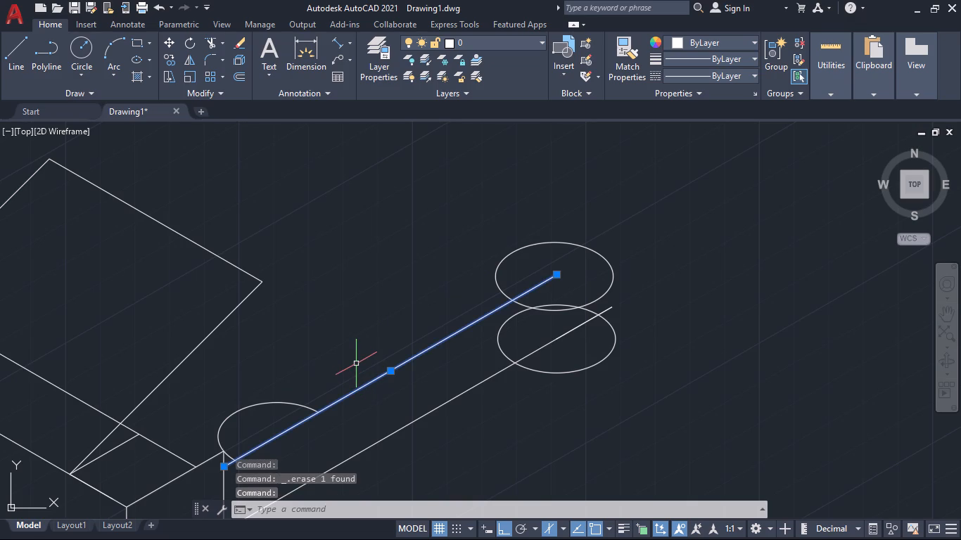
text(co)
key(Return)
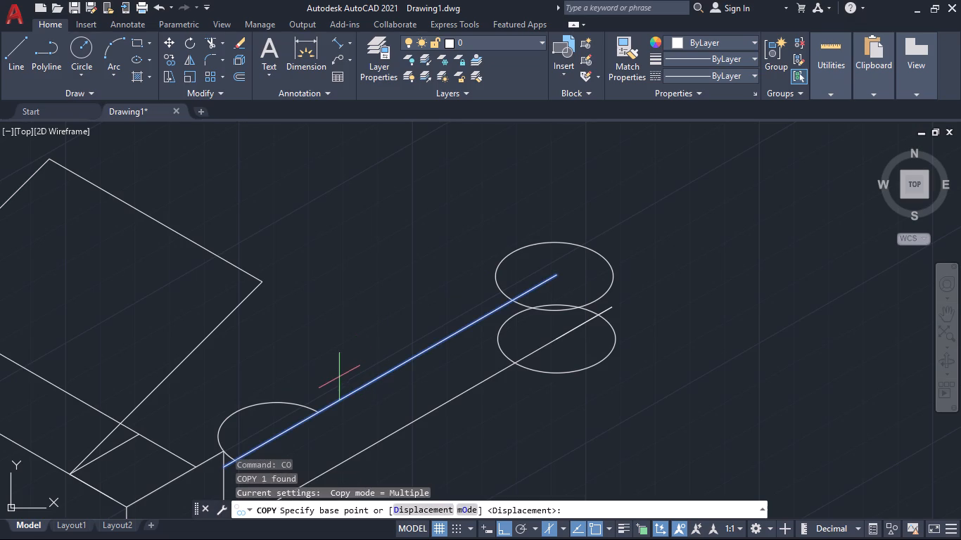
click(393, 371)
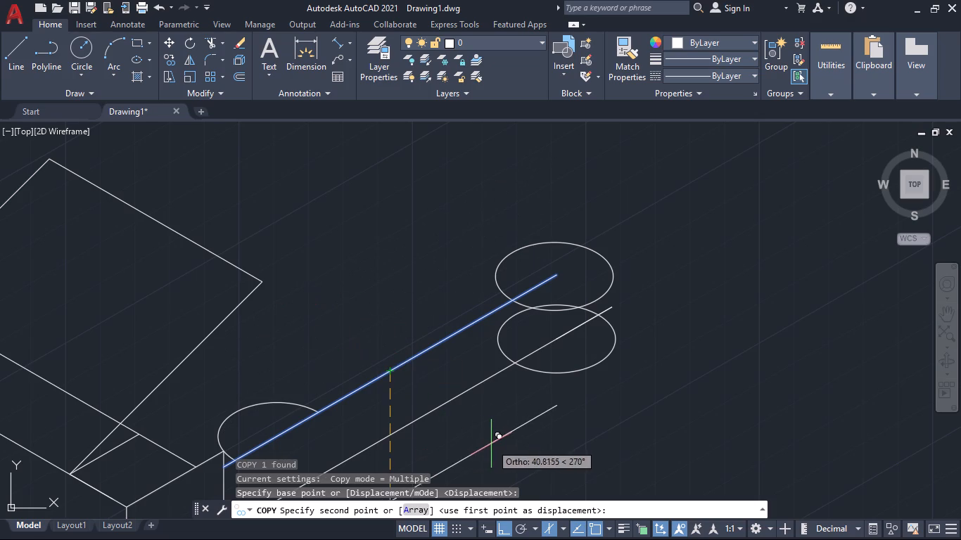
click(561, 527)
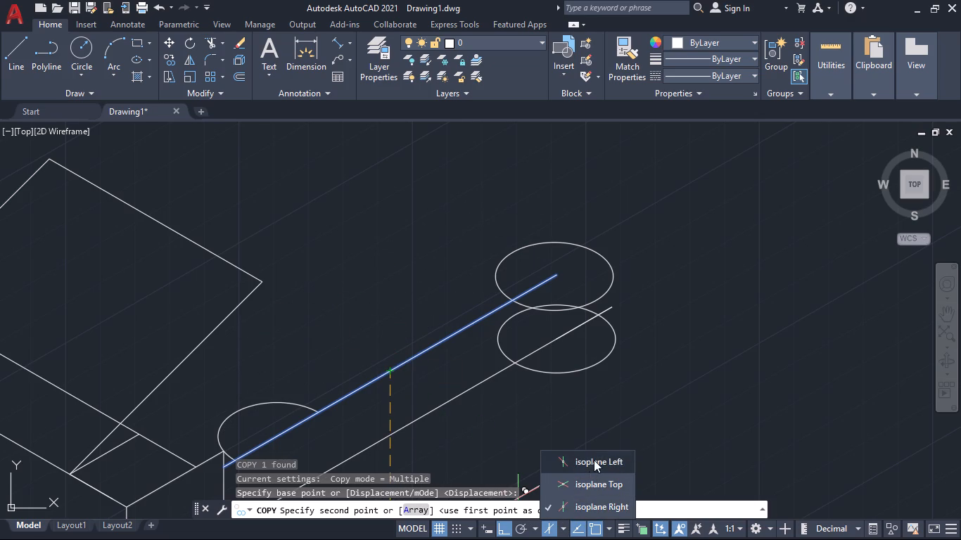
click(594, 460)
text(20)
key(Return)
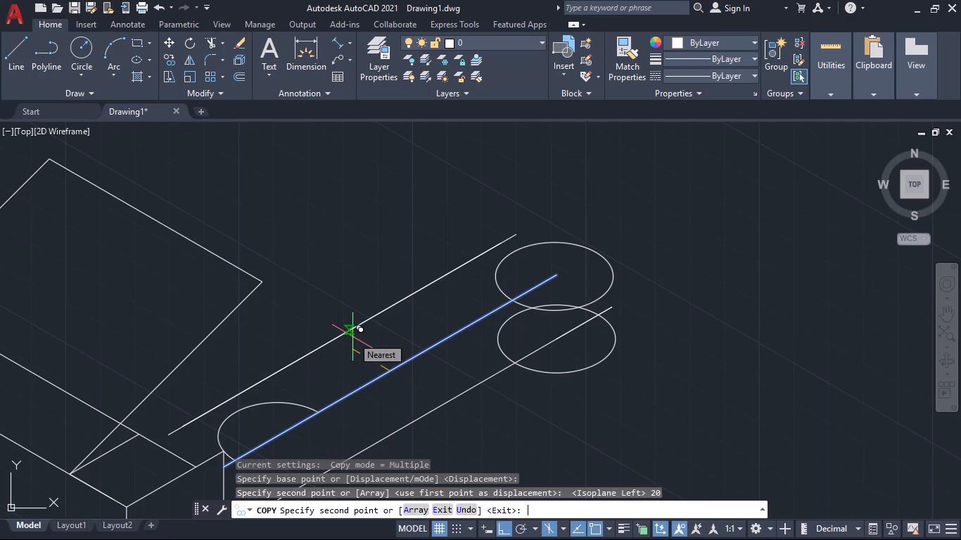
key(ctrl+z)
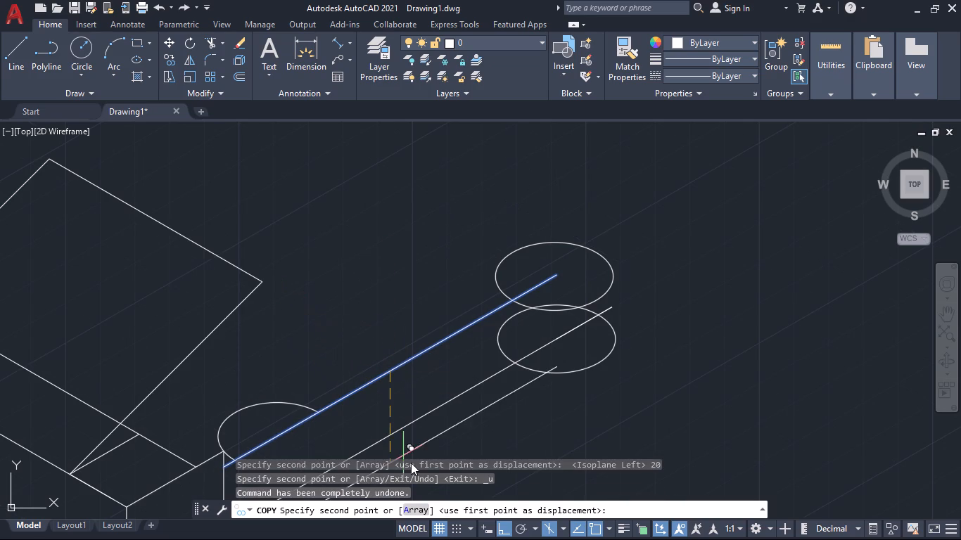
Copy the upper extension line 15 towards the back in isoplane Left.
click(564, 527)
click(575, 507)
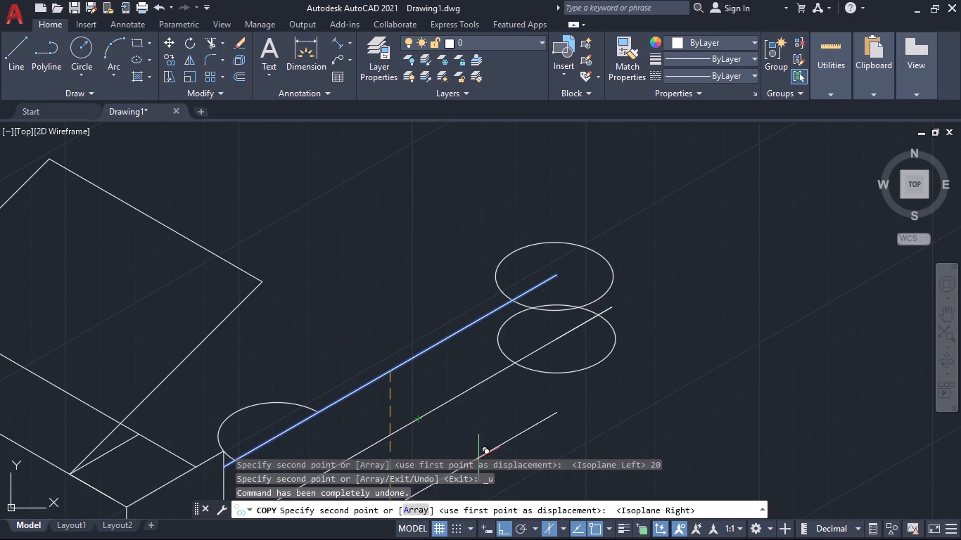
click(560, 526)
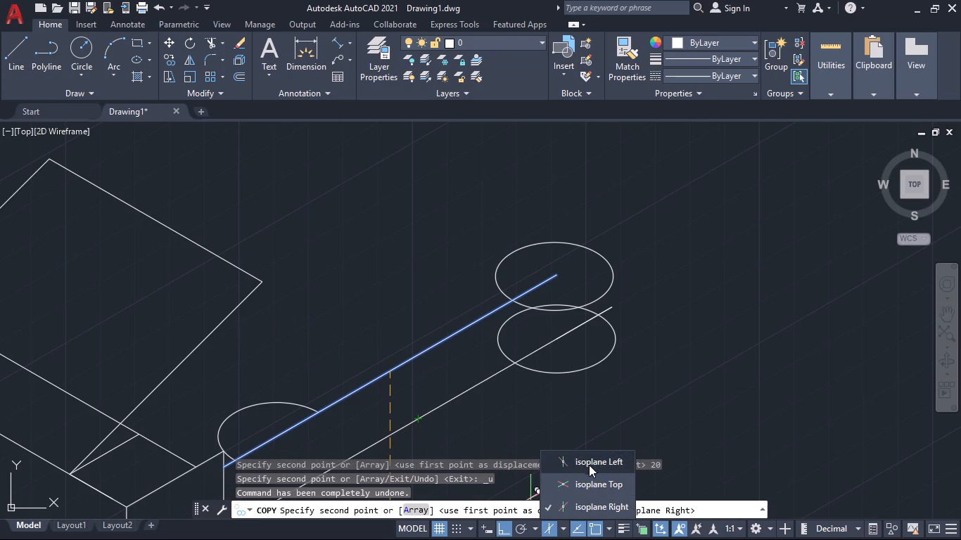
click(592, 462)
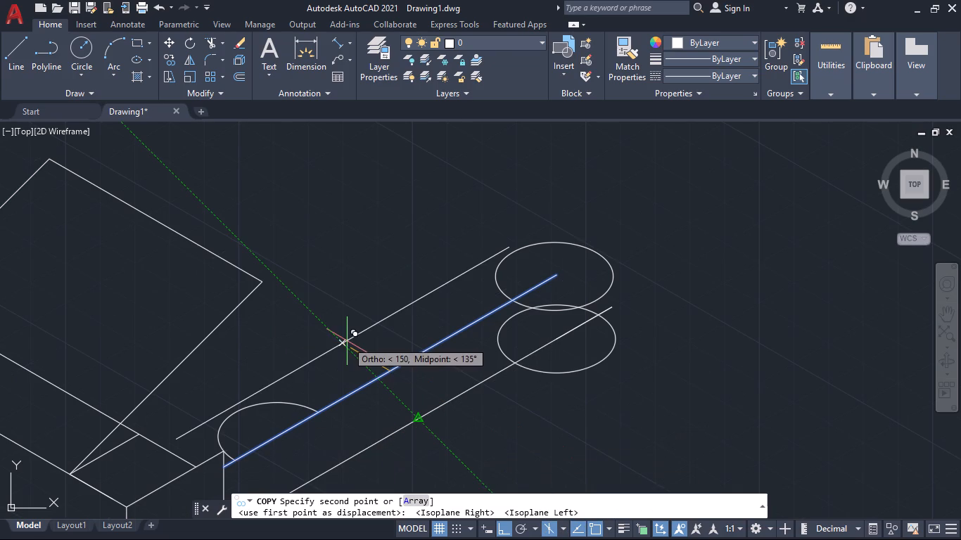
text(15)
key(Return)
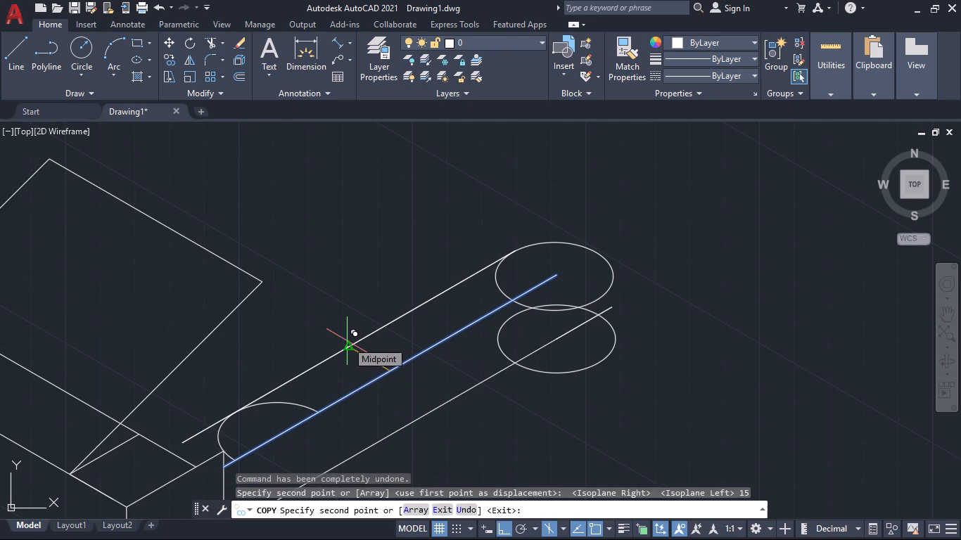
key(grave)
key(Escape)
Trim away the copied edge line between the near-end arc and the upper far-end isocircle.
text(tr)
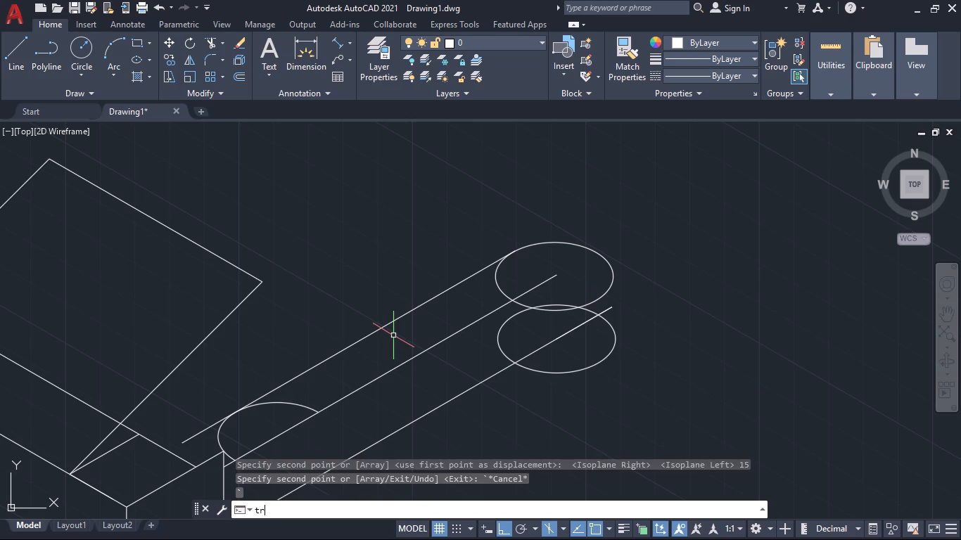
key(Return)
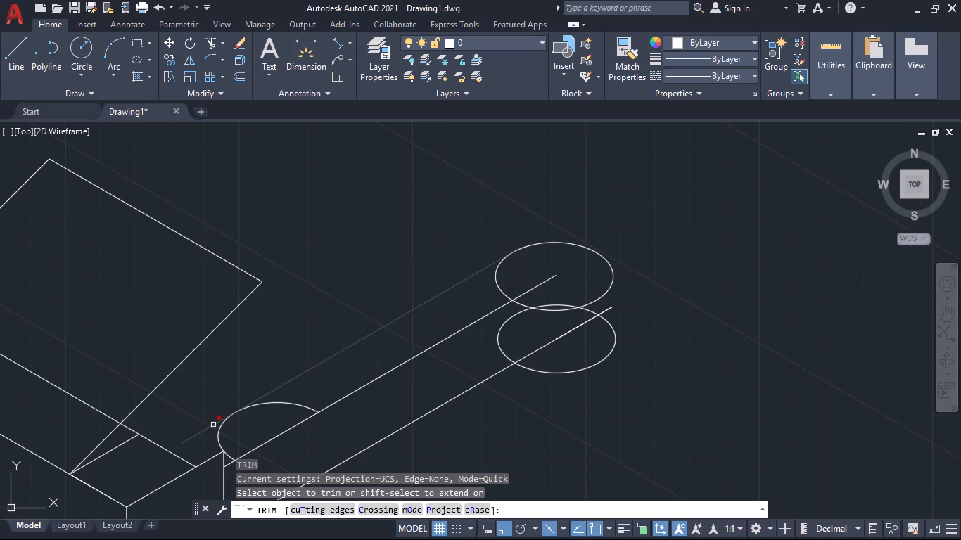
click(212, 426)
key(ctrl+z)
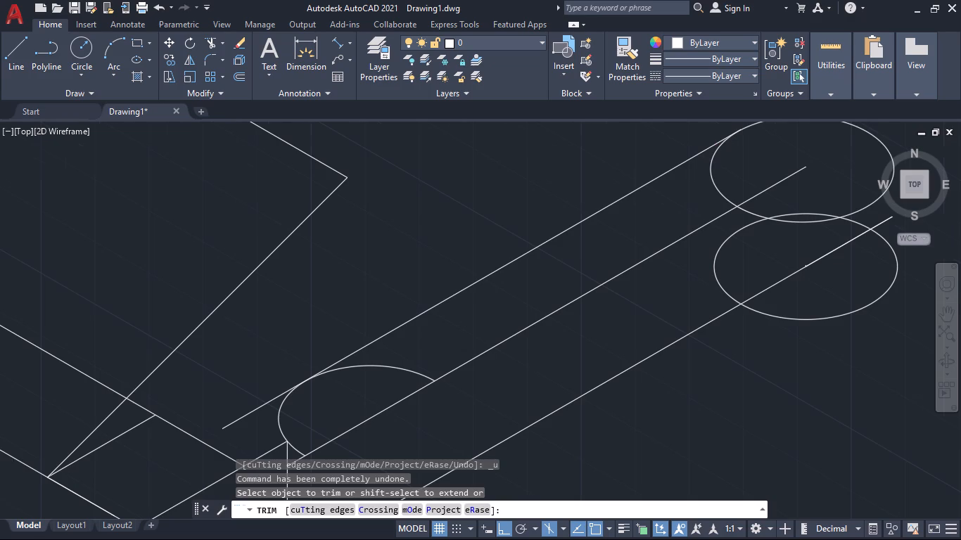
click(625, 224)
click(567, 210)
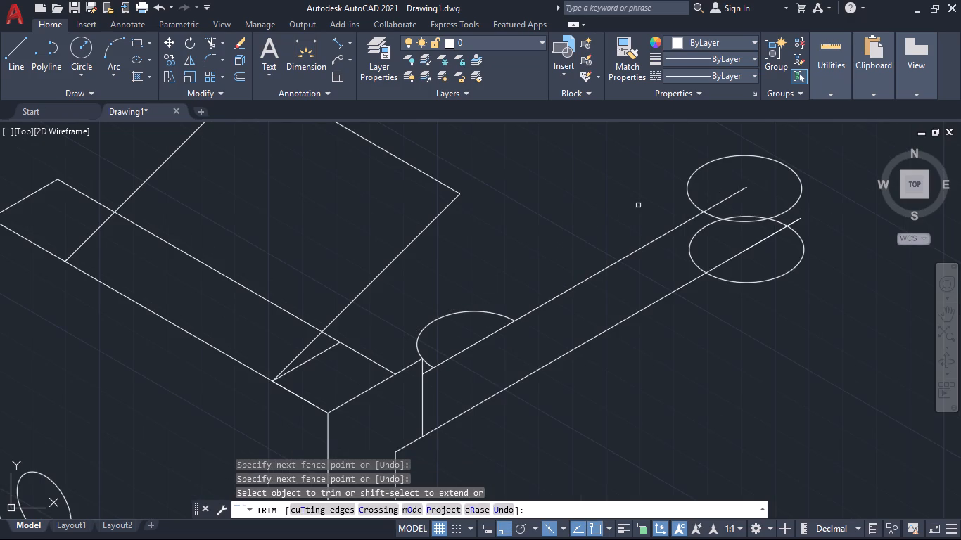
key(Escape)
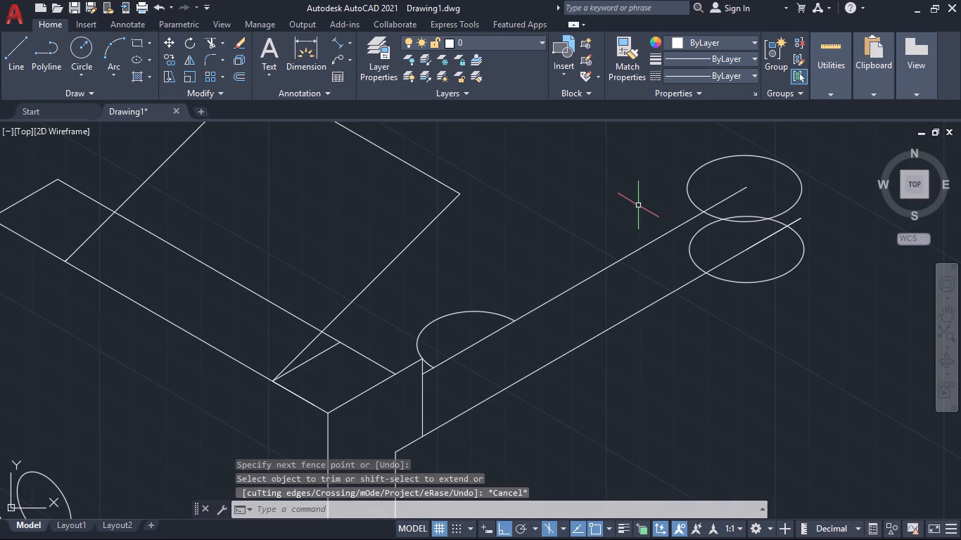
Move the upper far-end isocircle 20 from its center back along the upper extension line in isoplane Top.
click(687, 186)
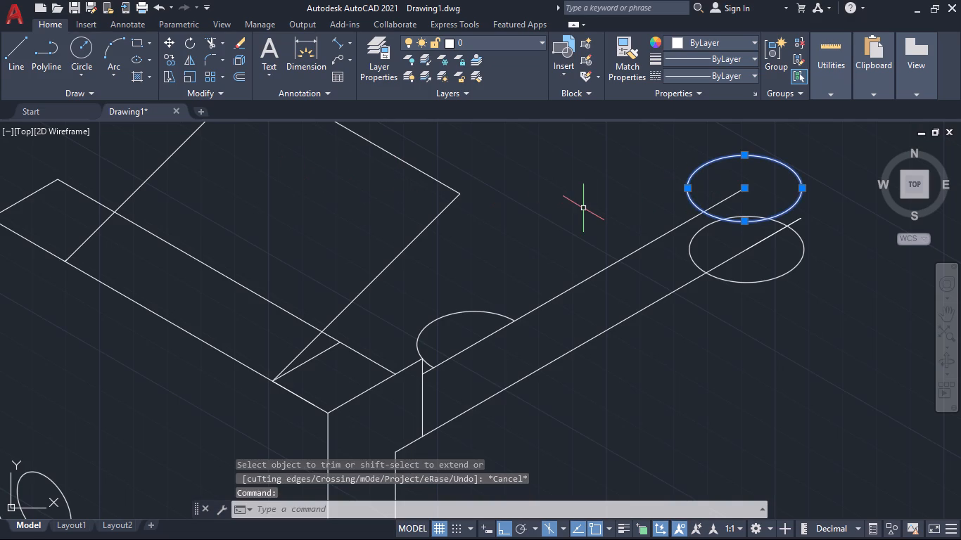
key(m)
key(Return)
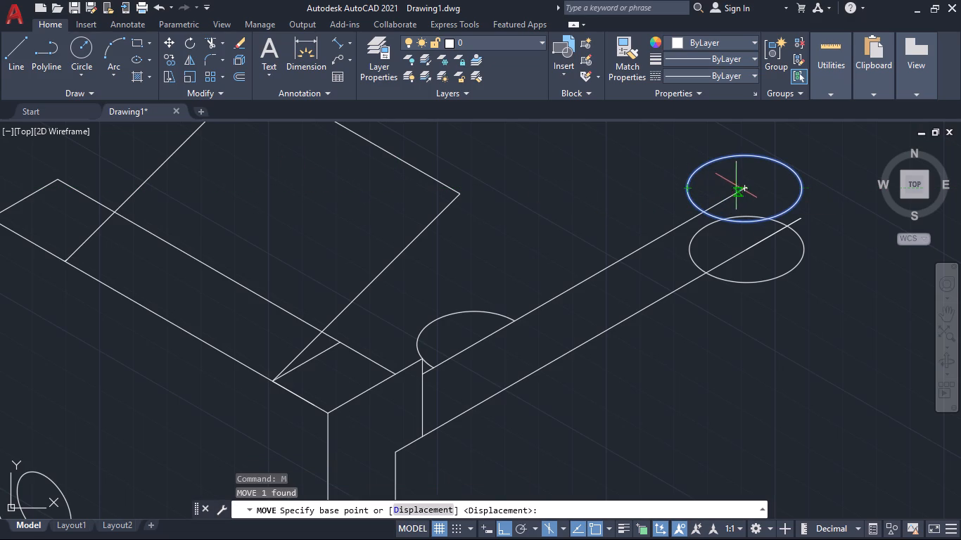
click(742, 186)
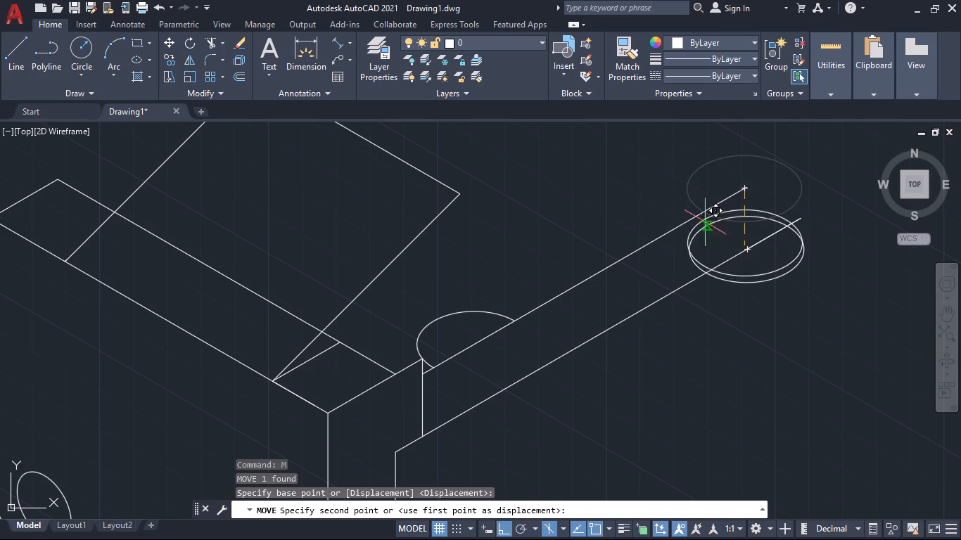
click(563, 528)
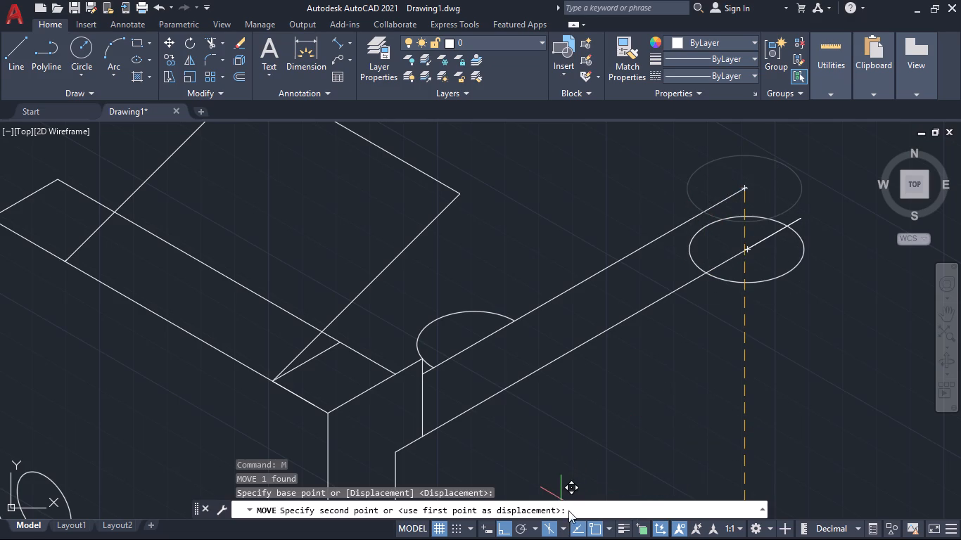
click(587, 488)
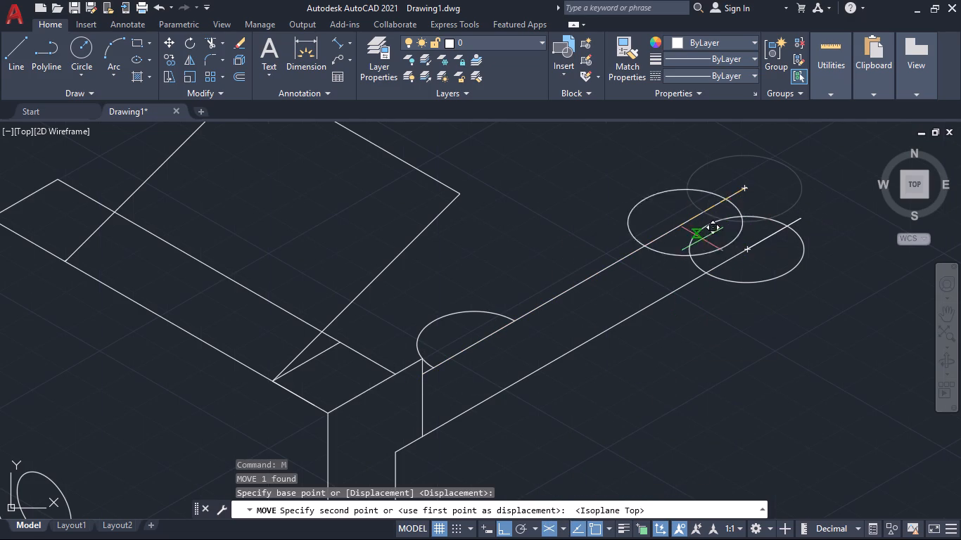
key(2)
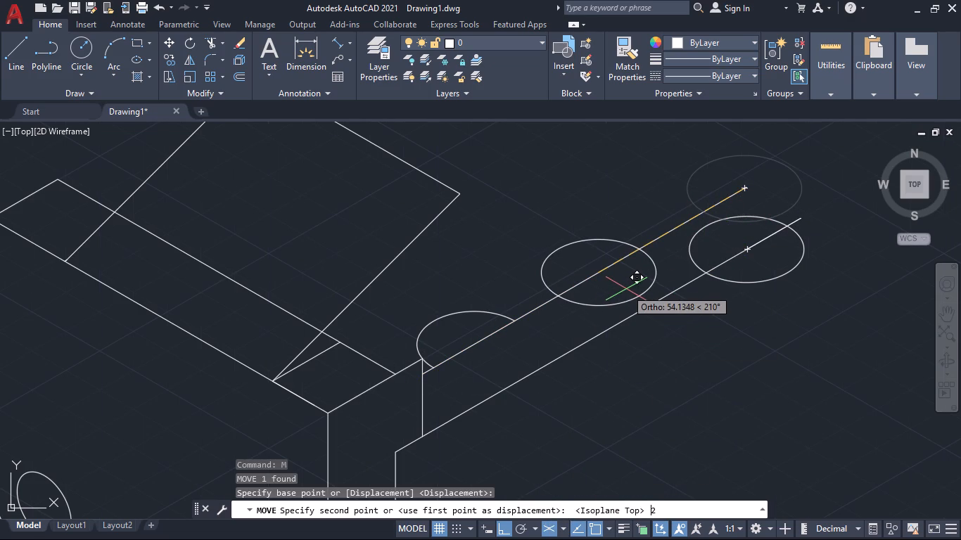
key(0)
key(Return)
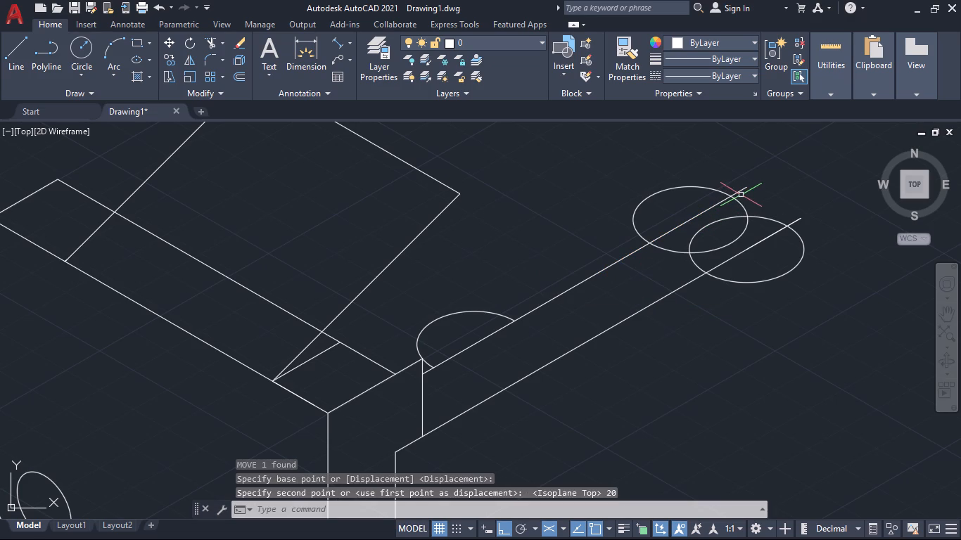
Trim away the lower extension line, the lower far-end isocircle and their leftover pieces.
text(tr)
key(Return)
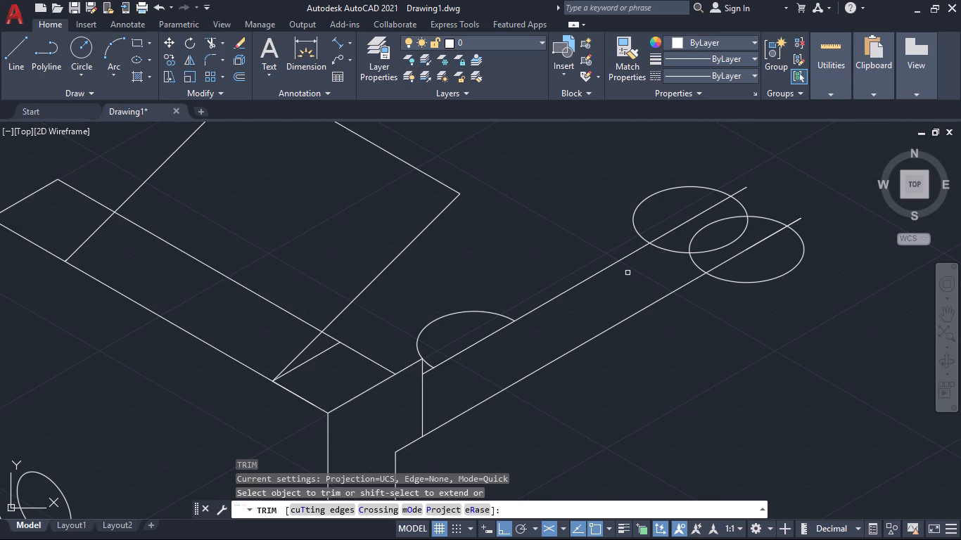
click(595, 337)
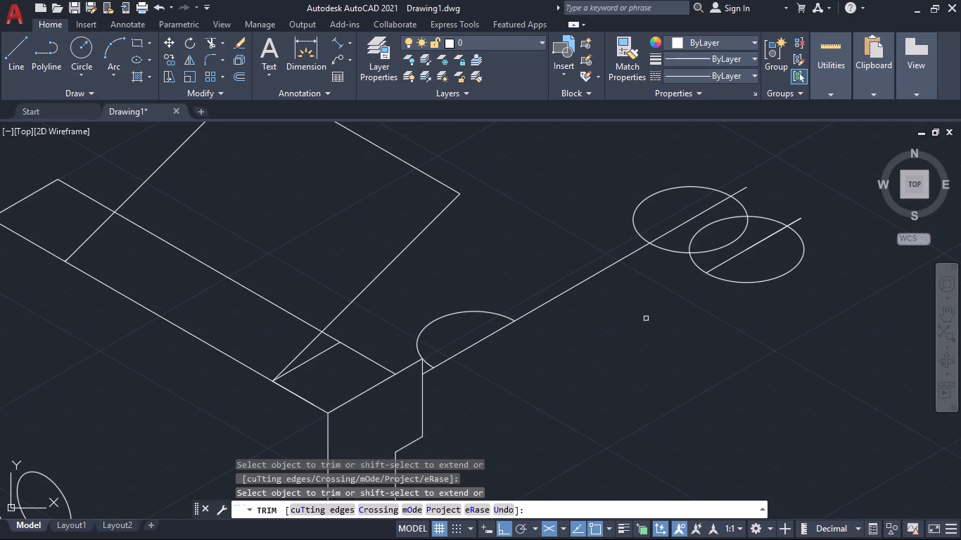
click(670, 288)
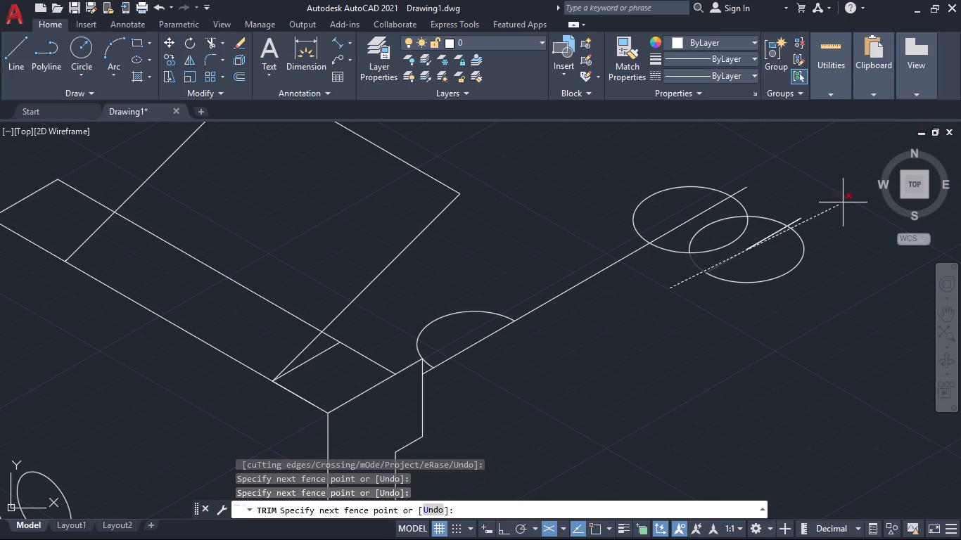
click(843, 202)
click(804, 198)
click(784, 256)
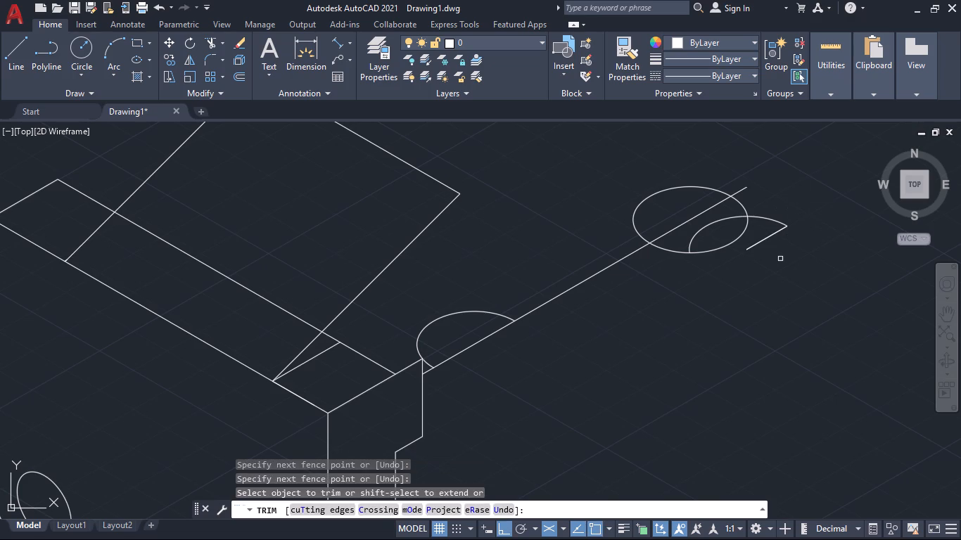
click(778, 262)
click(760, 196)
click(721, 219)
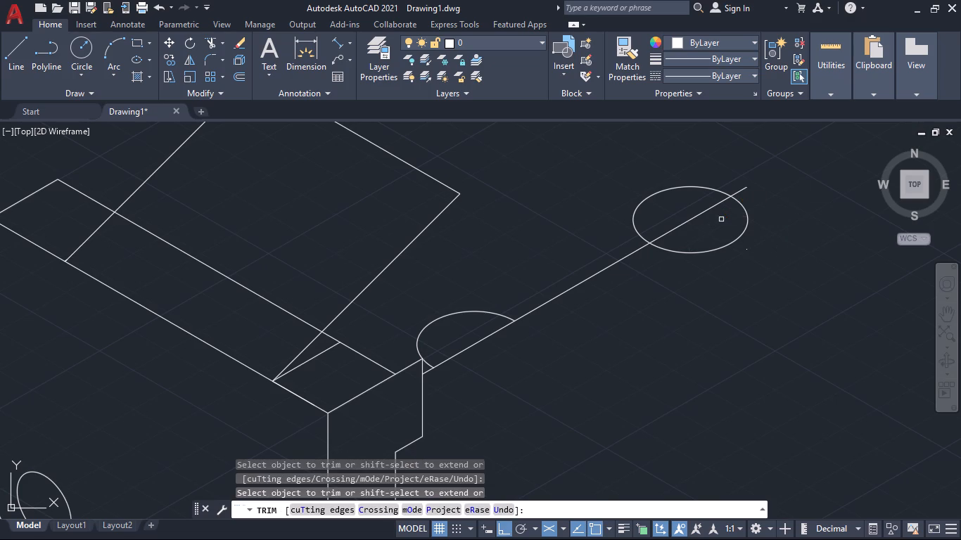
click(746, 250)
key(Escape)
Draw an outer edge line about 80 long from the moved isocircle's upper edge, parallel to the extension, to the near-end arc.
key(l)
key(Return)
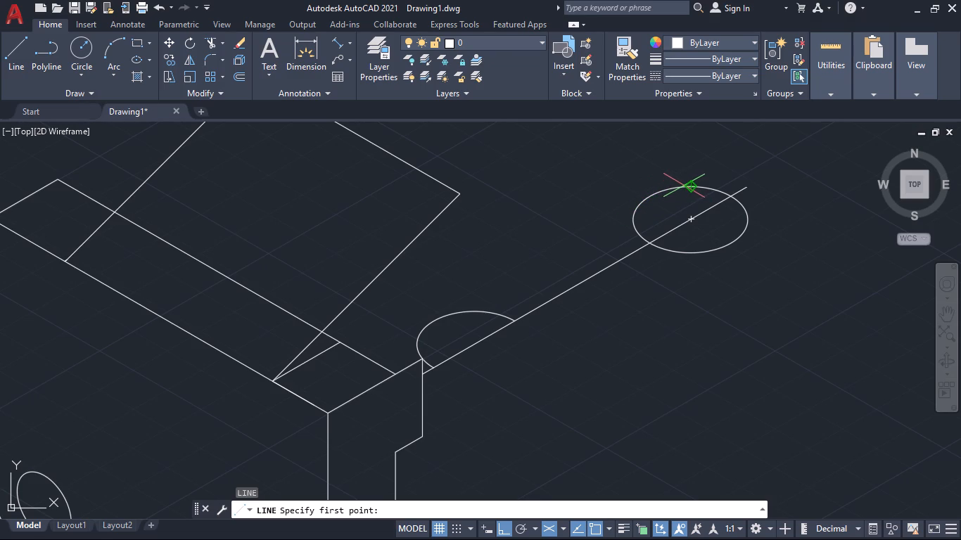
click(646, 198)
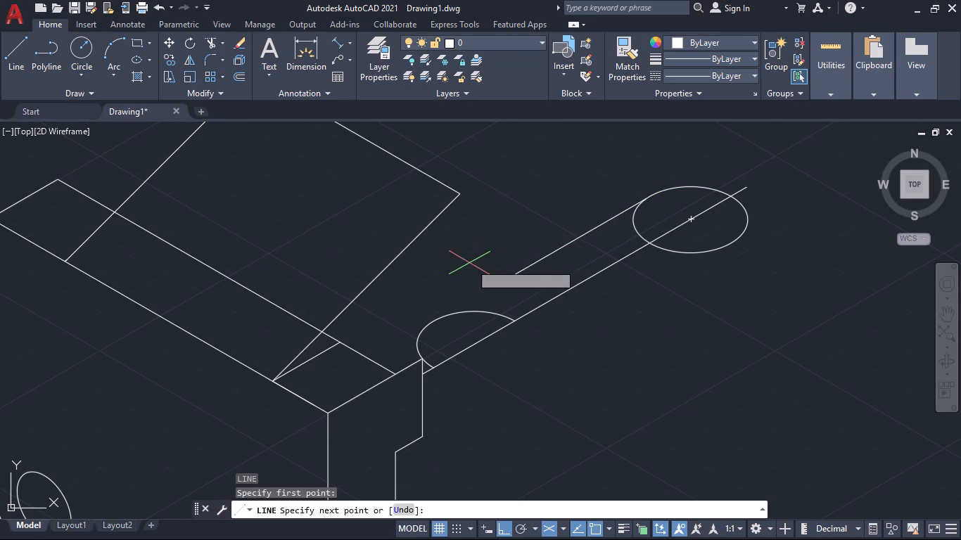
click(407, 315)
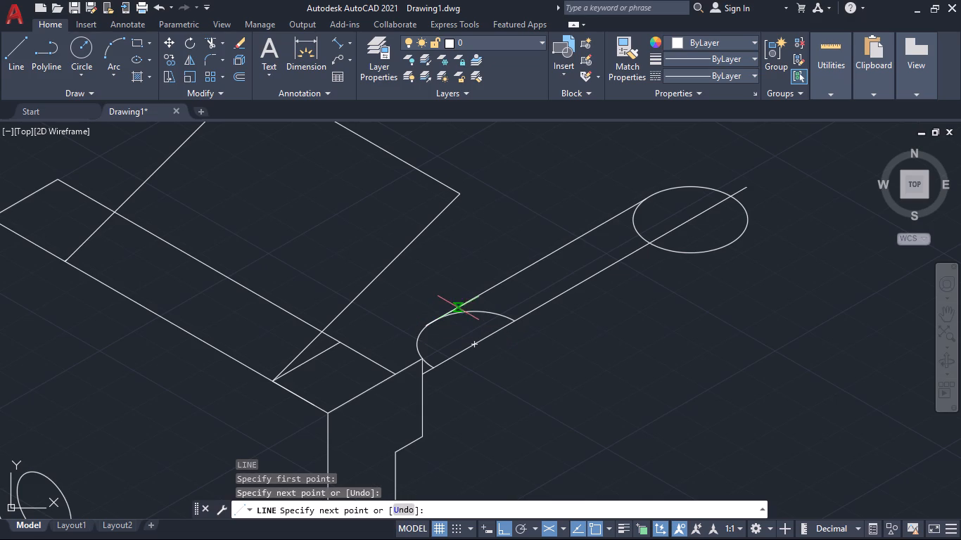
key(Escape)
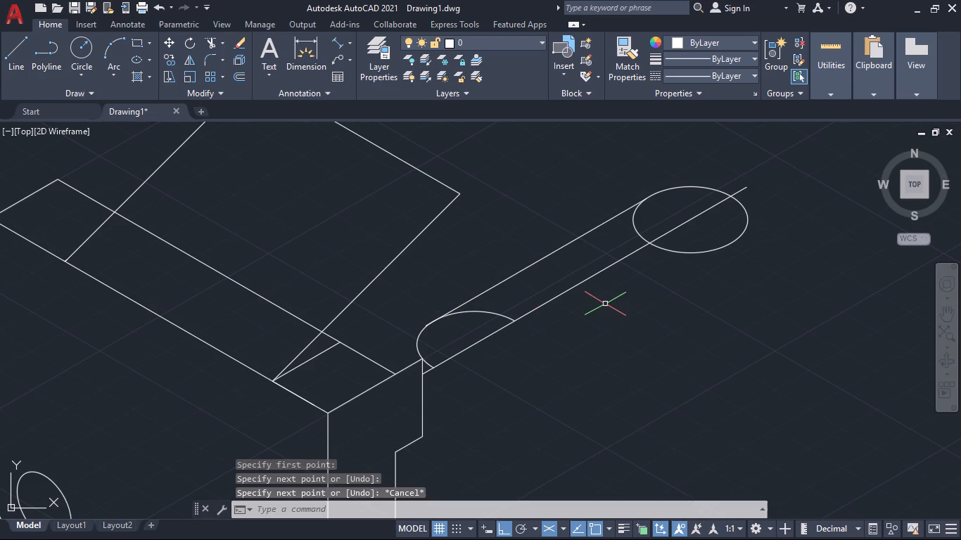
Trim the near-end arc beyond the outer edge line and the line's short overhang past the arc.
text(tr)
key(Return)
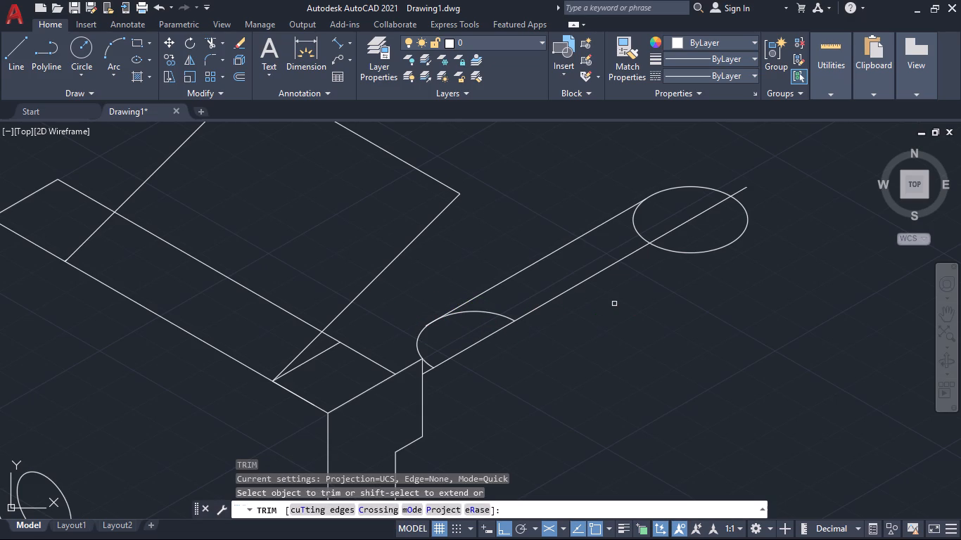
click(492, 314)
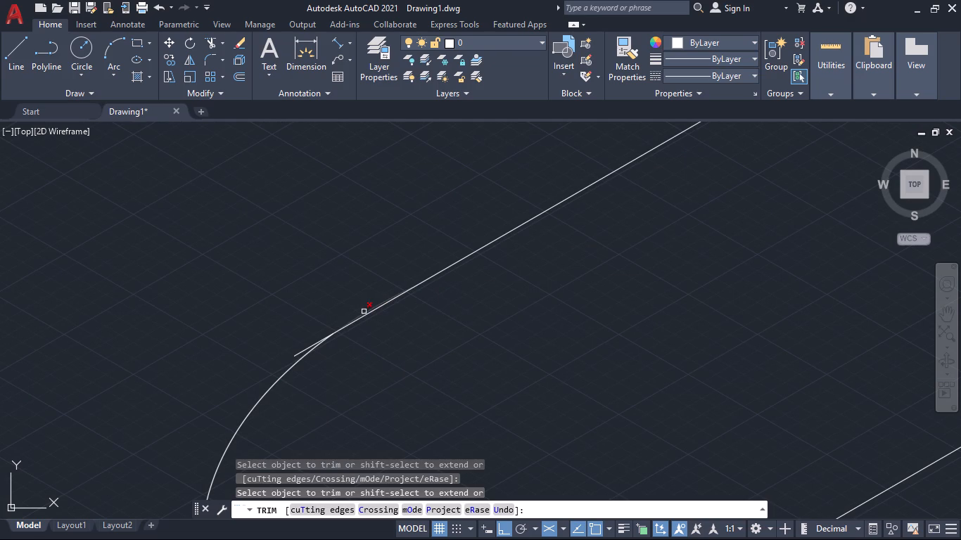
click(364, 311)
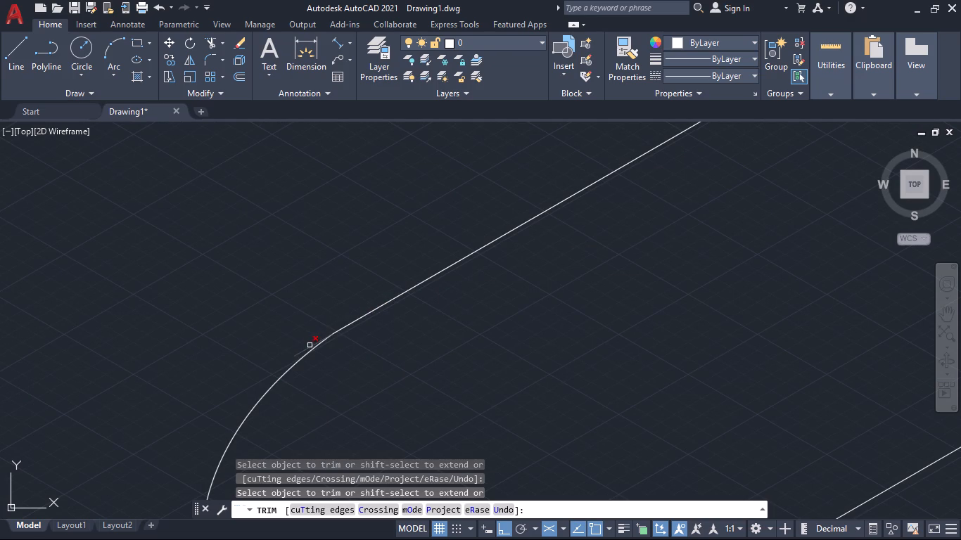
click(310, 345)
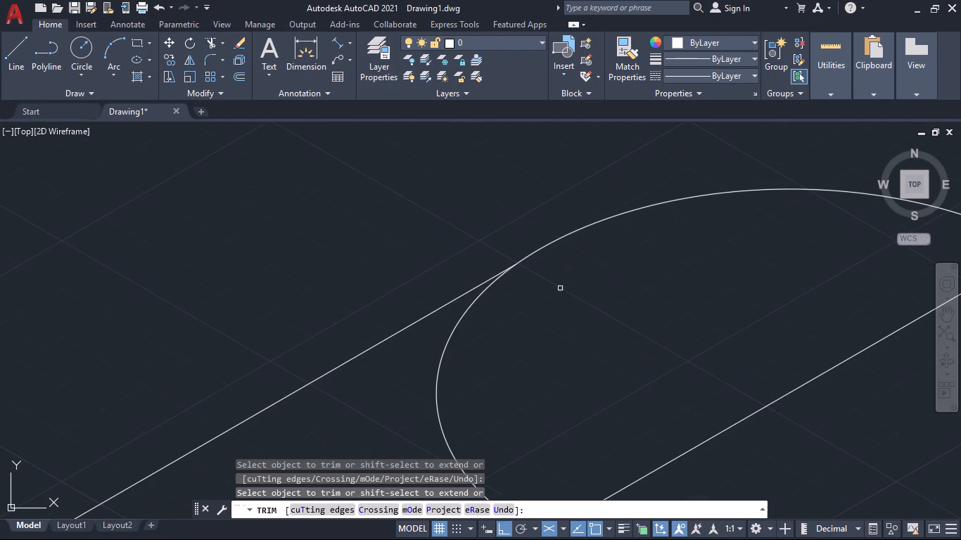
Trim the short stretch of the far-end isocircle that bulges past the outer edge line.
shift+click(488, 280)
click(531, 247)
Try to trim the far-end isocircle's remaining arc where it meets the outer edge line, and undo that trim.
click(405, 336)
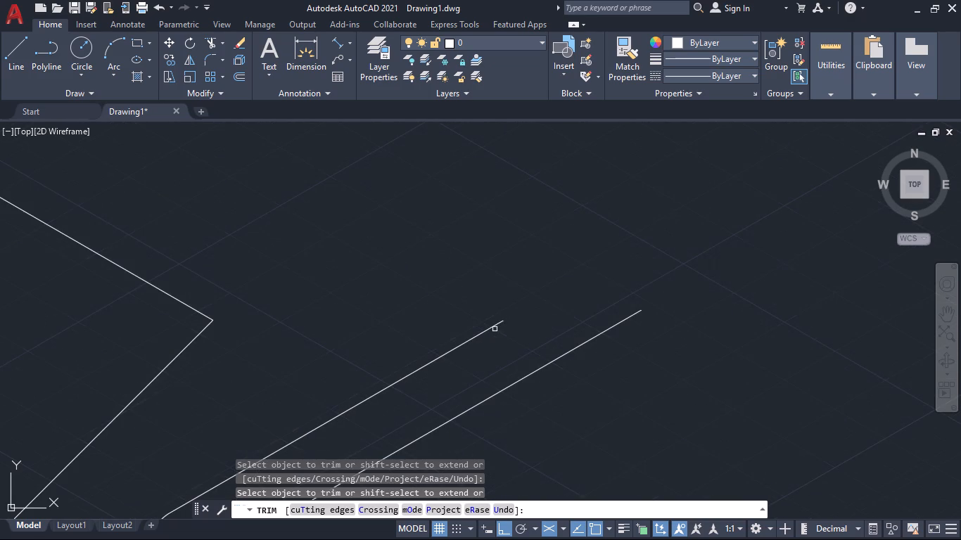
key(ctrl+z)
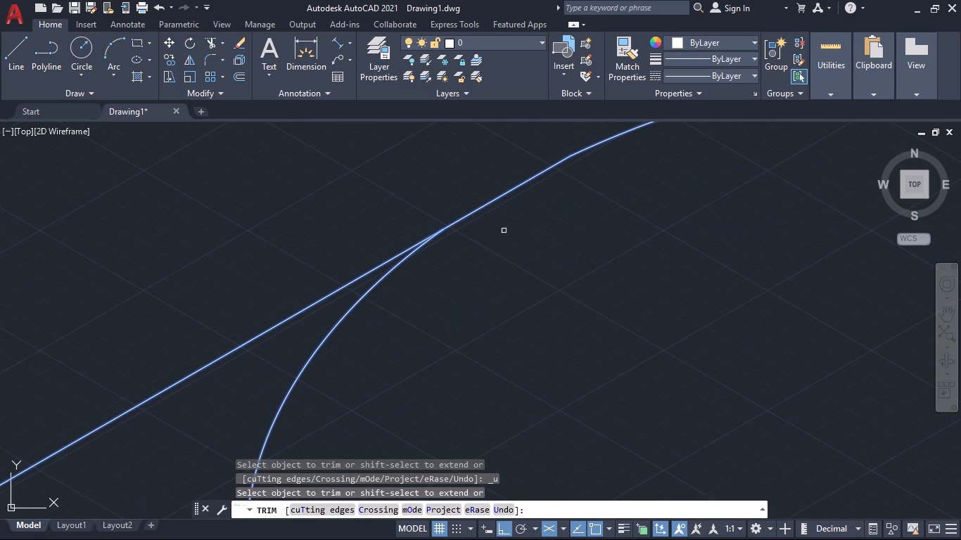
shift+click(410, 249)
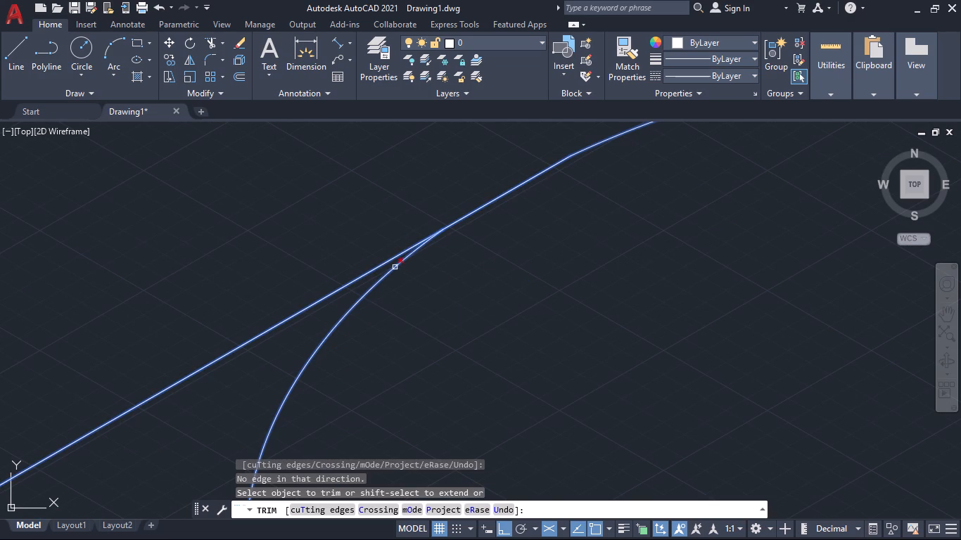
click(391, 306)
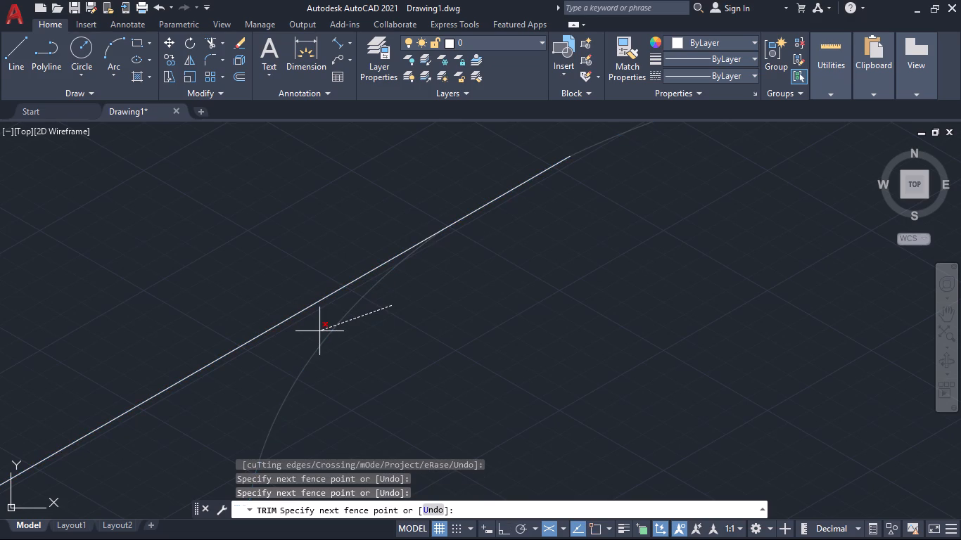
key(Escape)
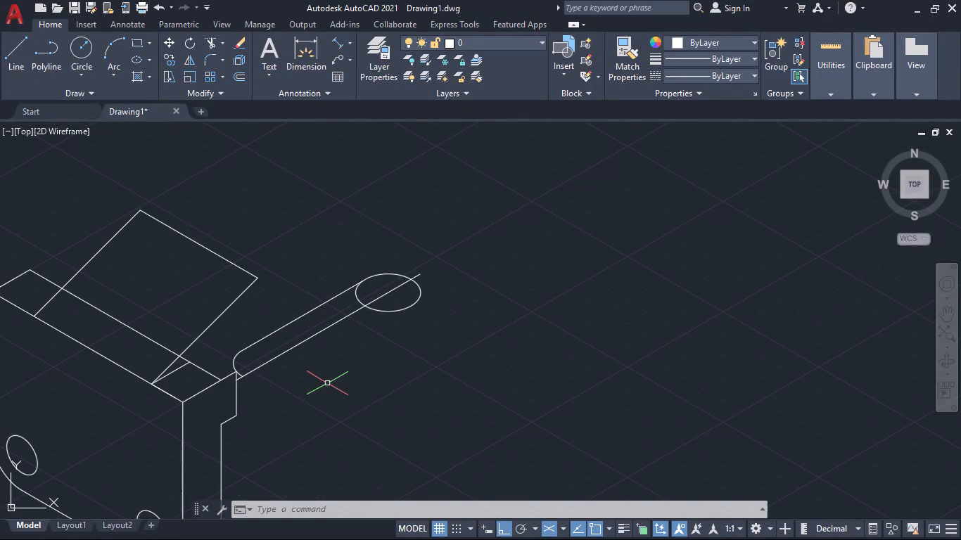
Trim away the near-end arc and the whole outer edge line between it and the far-end isocircle.
text(tr)
key(Return)
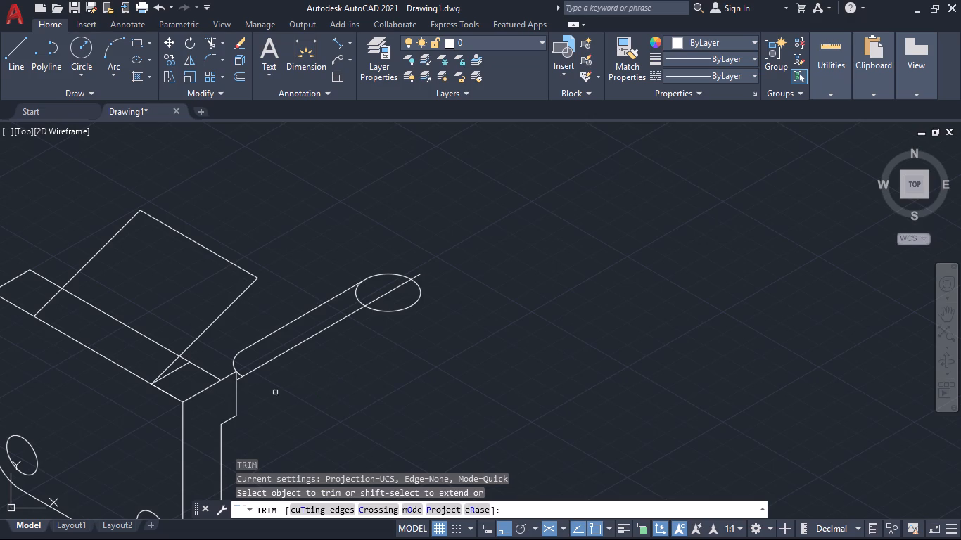
click(240, 372)
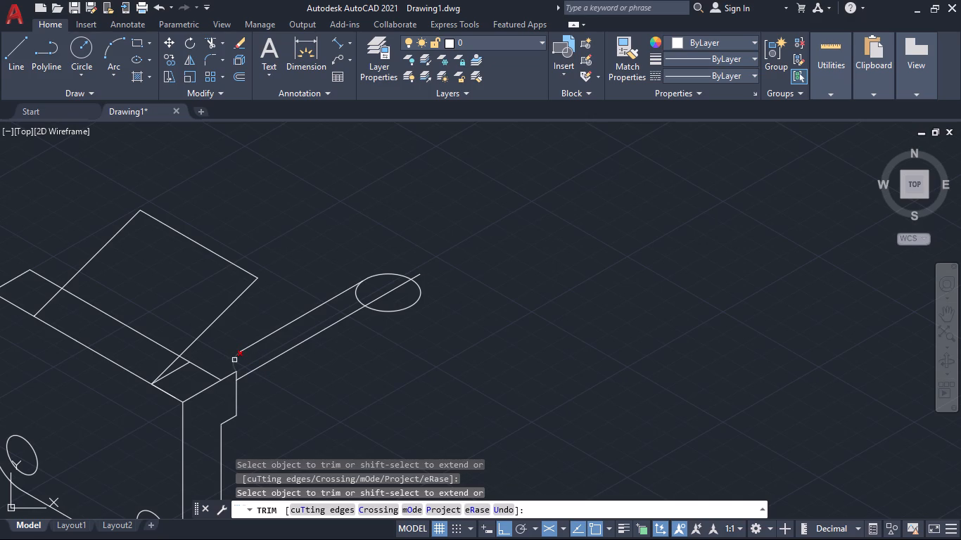
click(234, 360)
click(263, 338)
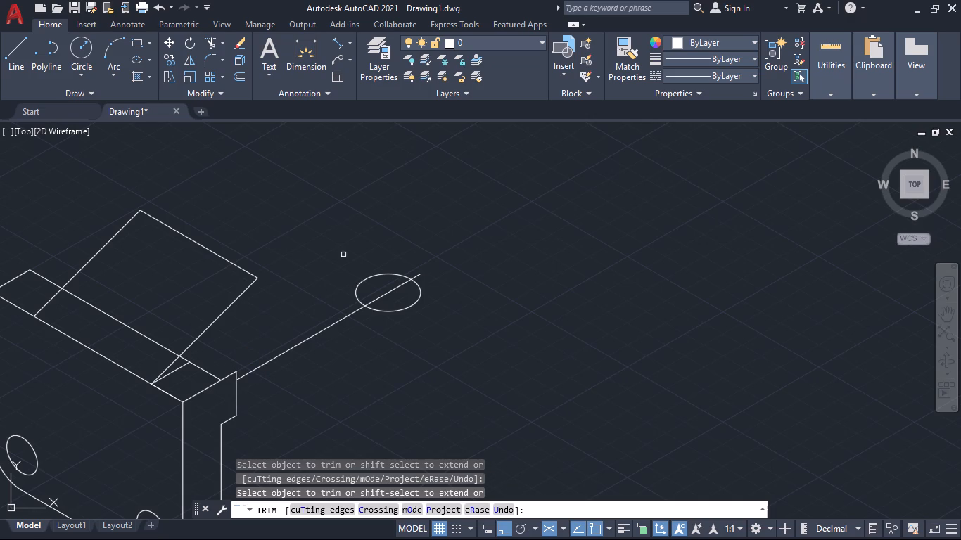
key(Escape)
key(Escape)
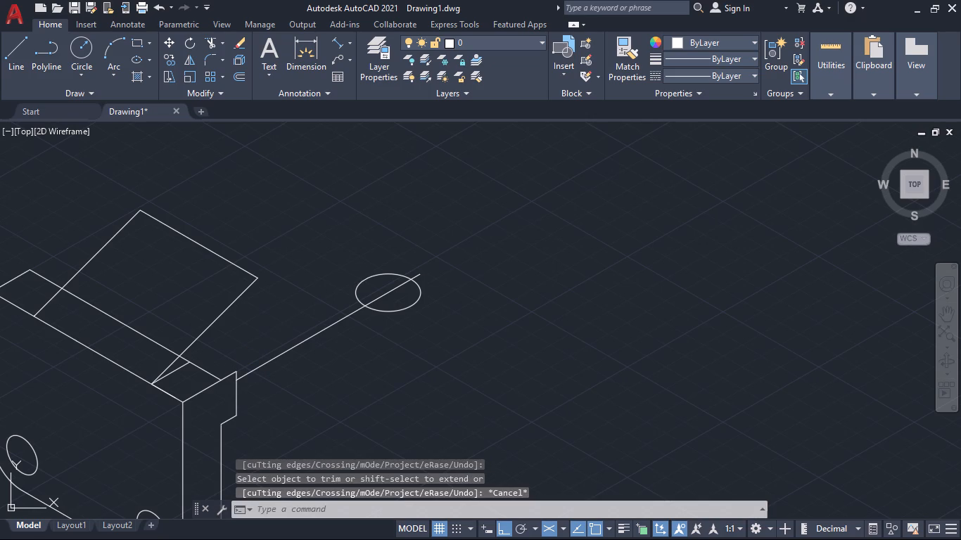
Copy the far-end isocircle and its short straight segment 100 from the isocircle's center back along the extension line.
text(co)
key(Return)
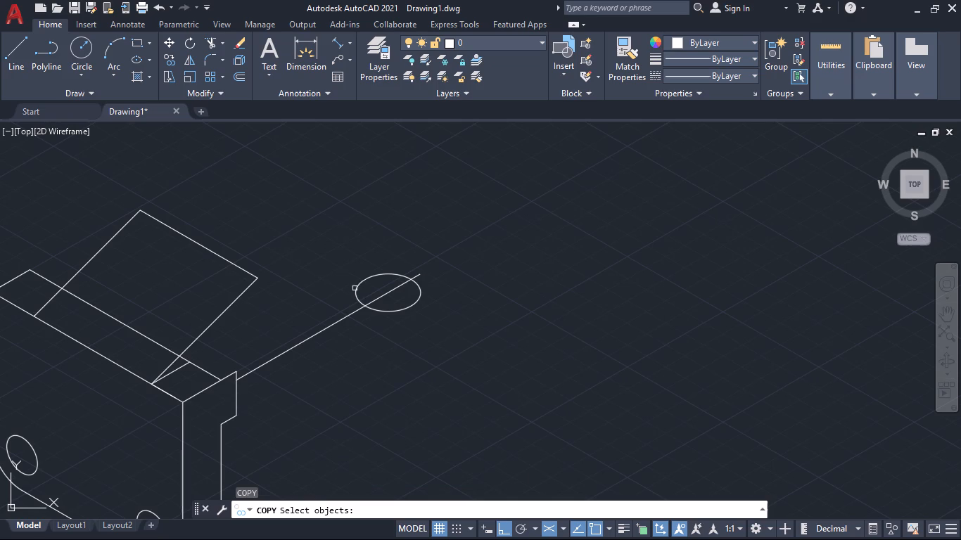
click(356, 289)
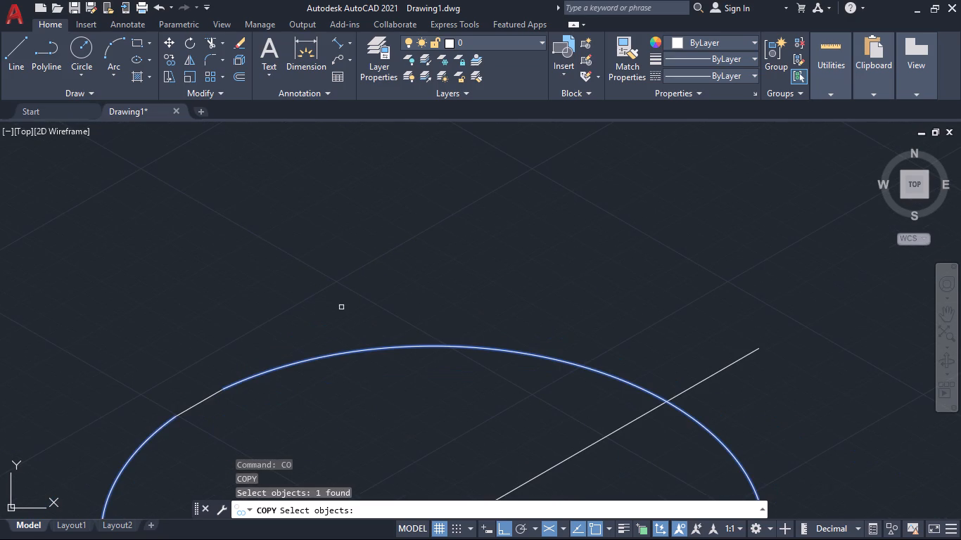
click(193, 406)
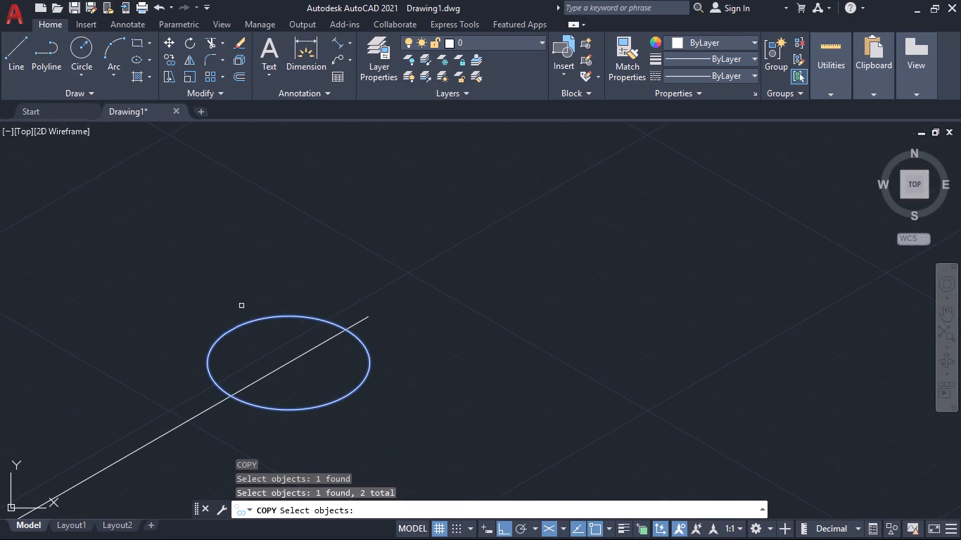
key(Return)
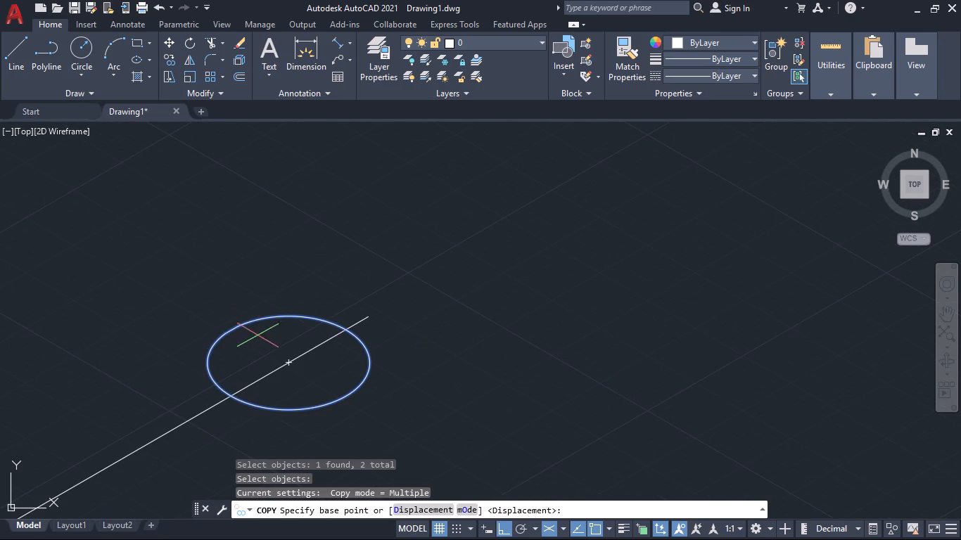
click(288, 361)
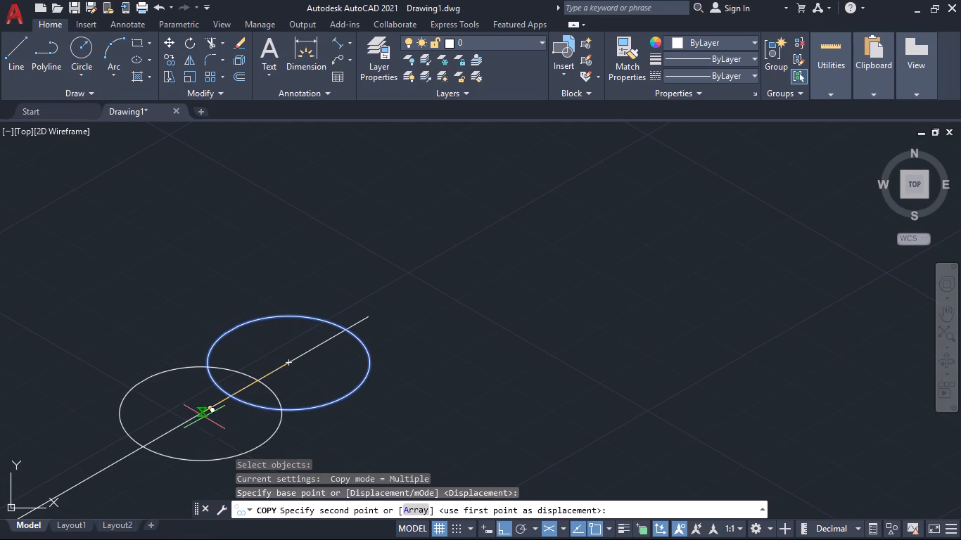
text(100)
key(Return)
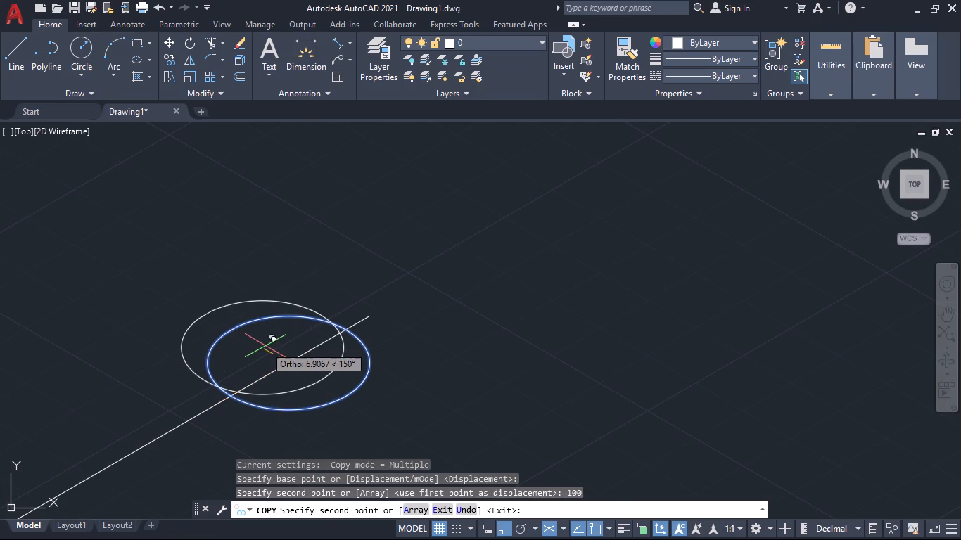
key(Escape)
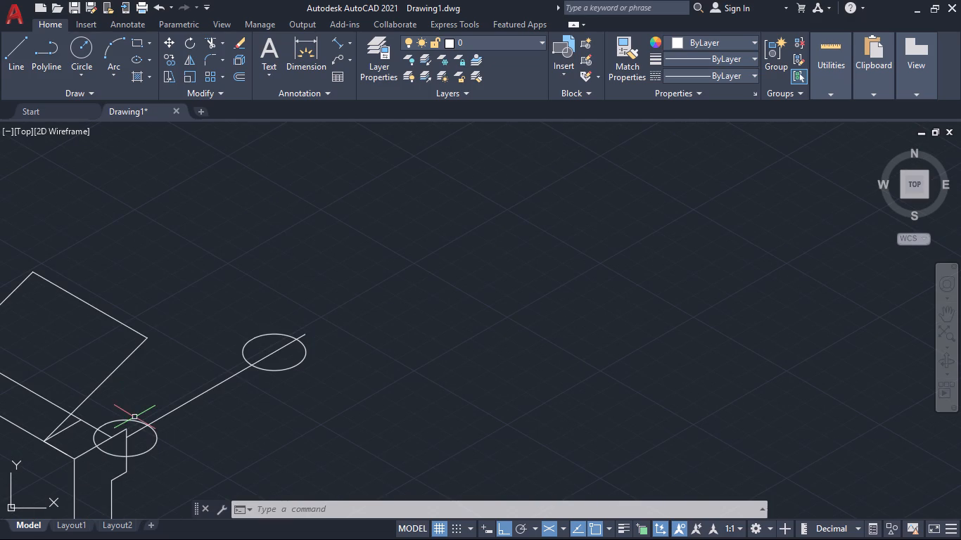
Move the copied near-end isocircle by its center a short way along the extension line toward the far end.
click(134, 422)
click(127, 439)
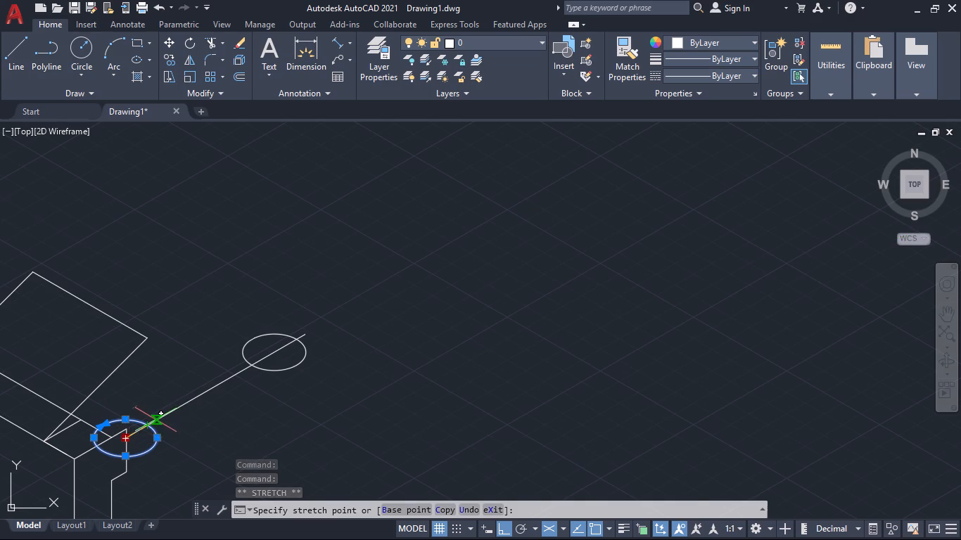
click(154, 421)
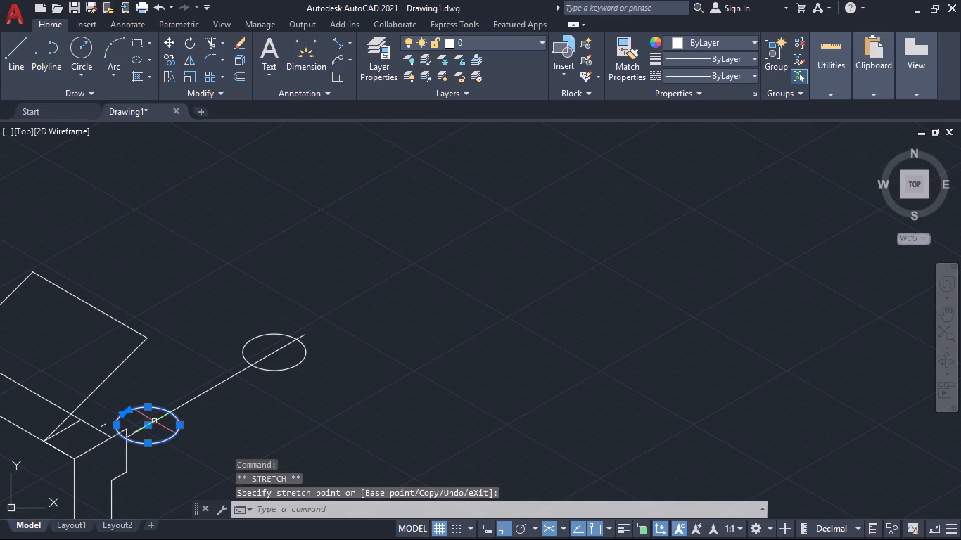
key(grave)
key(Escape)
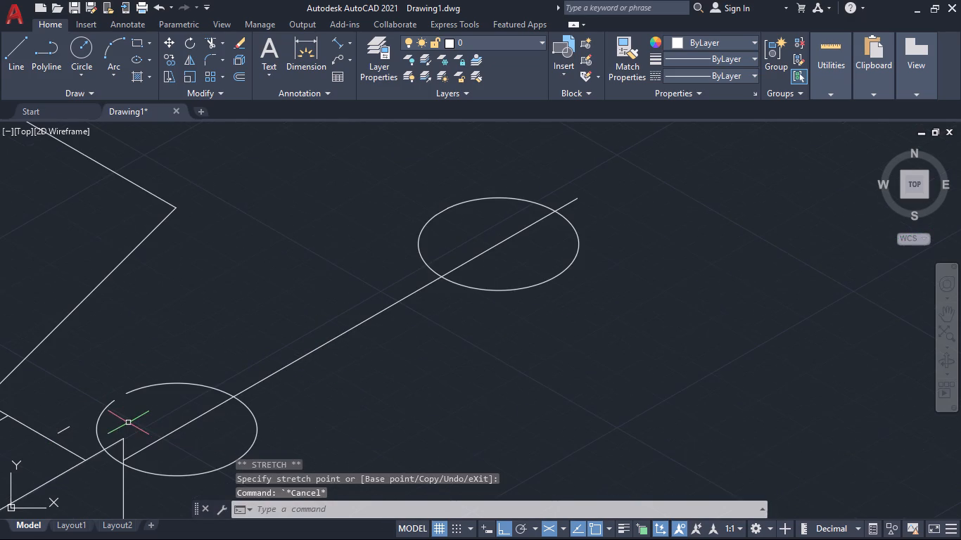
Extend the leftover short line across the near-end isocircle's gap and trim its overhang outside the isocircle.
text(tr)
key(Return)
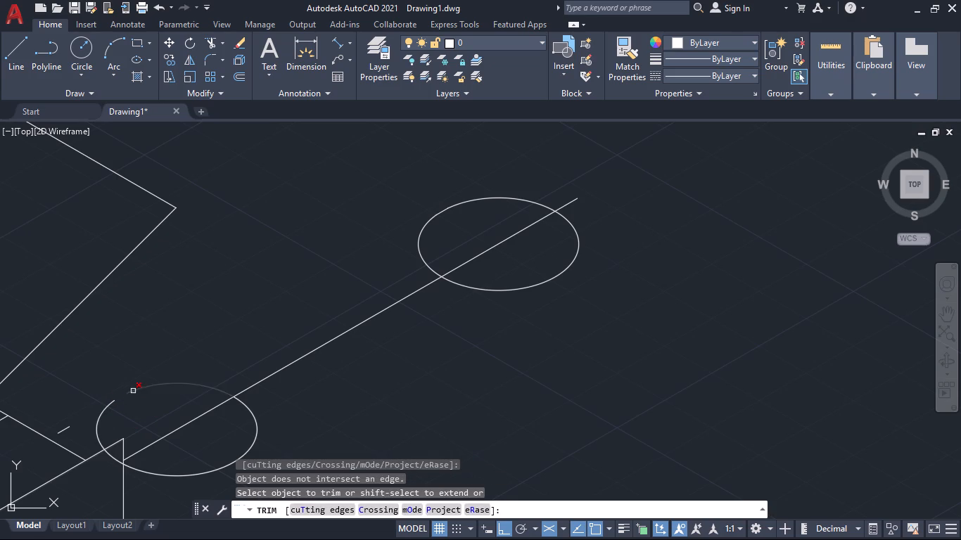
shift+click(70, 426)
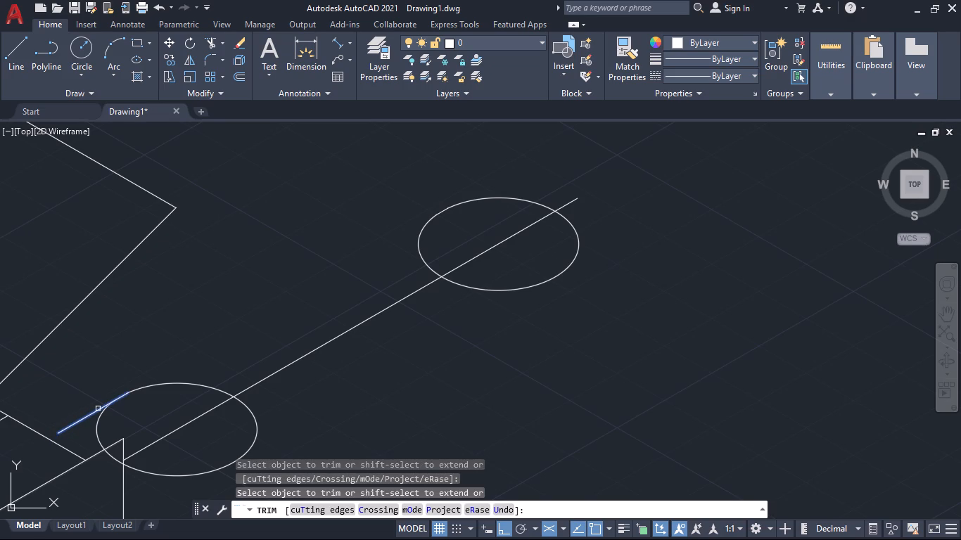
shift+click(98, 409)
click(93, 401)
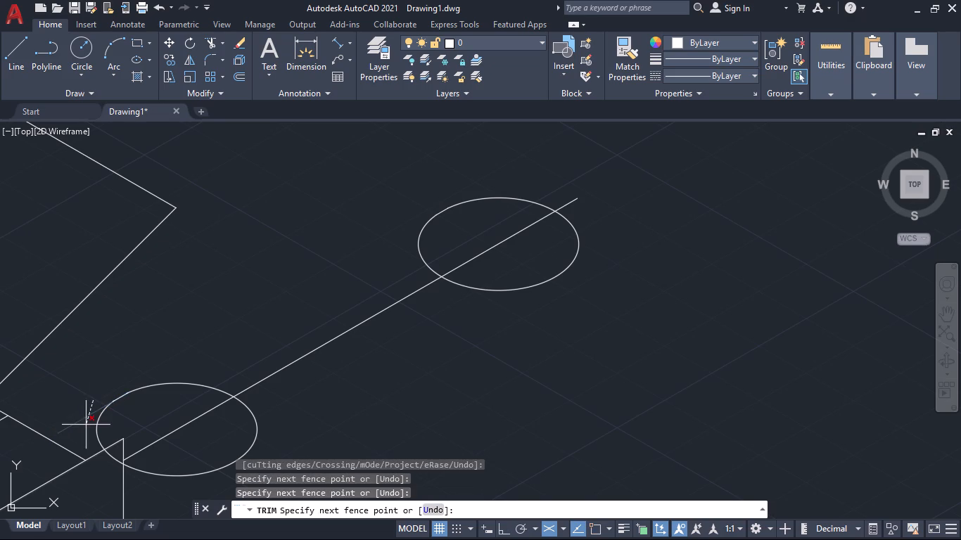
click(86, 425)
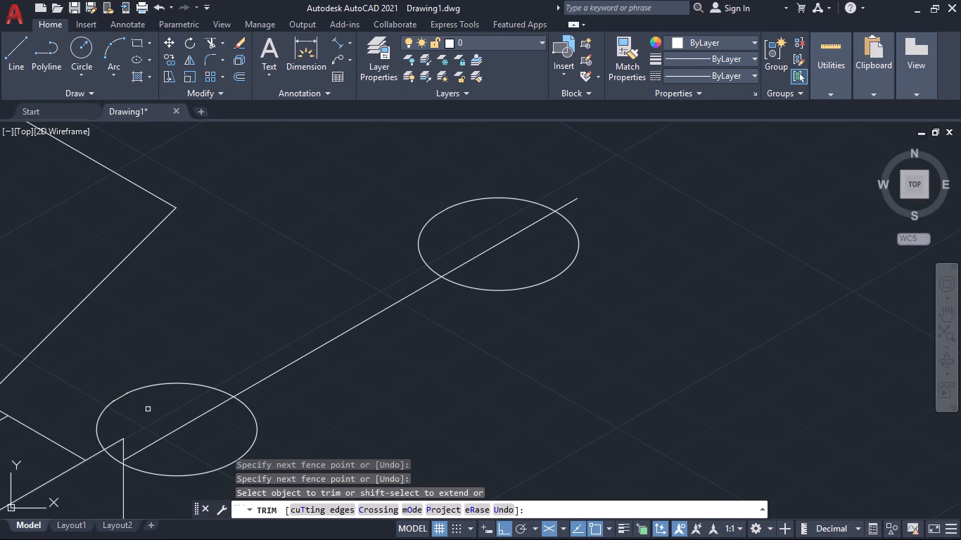
key(Escape)
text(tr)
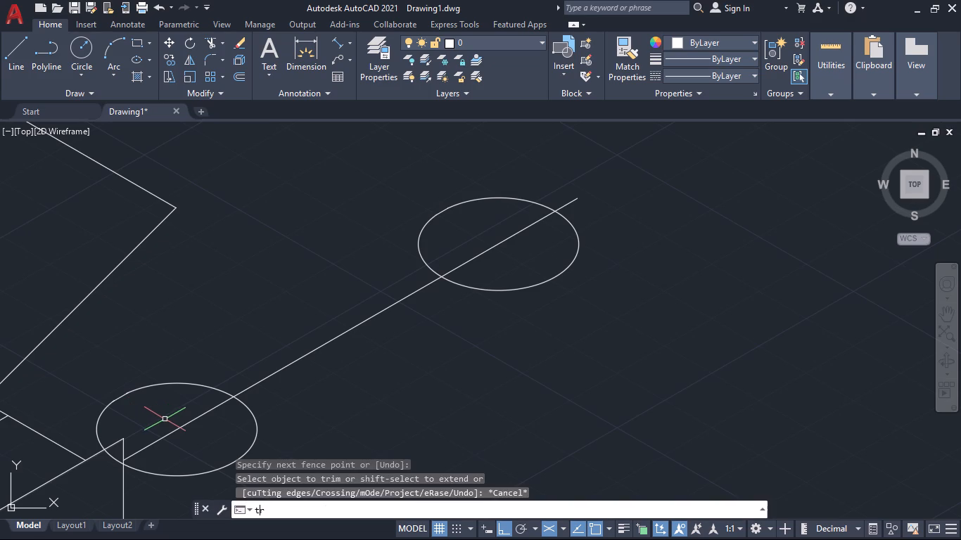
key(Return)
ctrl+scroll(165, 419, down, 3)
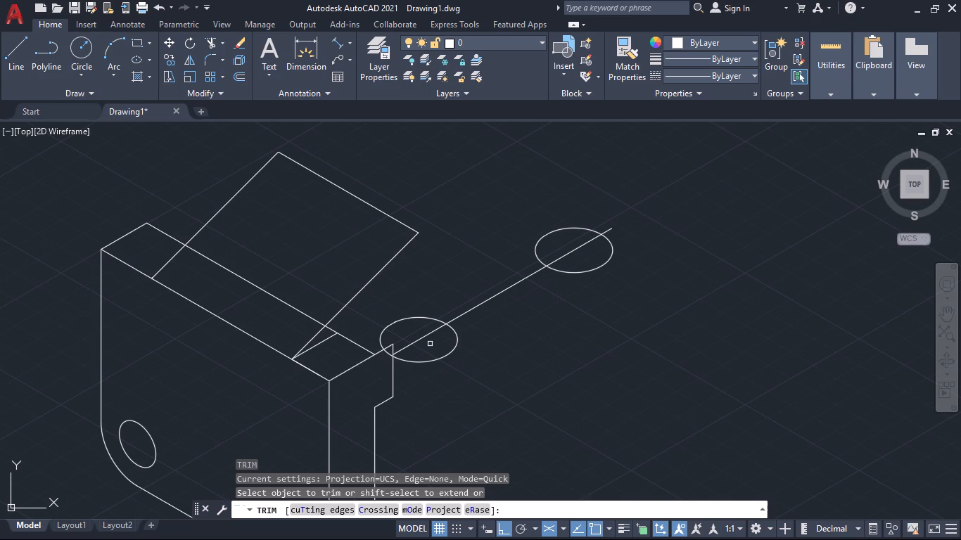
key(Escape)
Draw a 15 long vertical line upward in isoplane Left from the plate's top end edge, inside the near-end isocircle.
key(l)
key(Return)
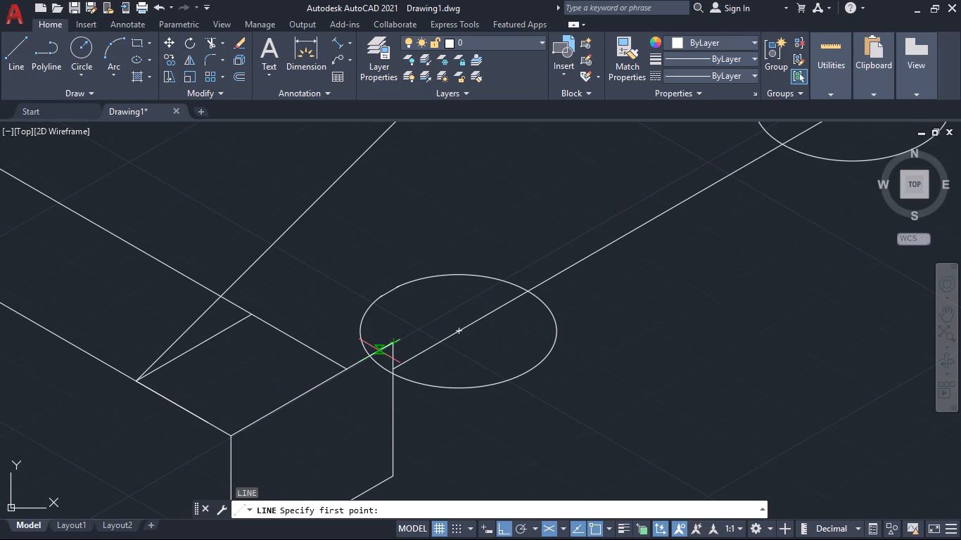
click(379, 351)
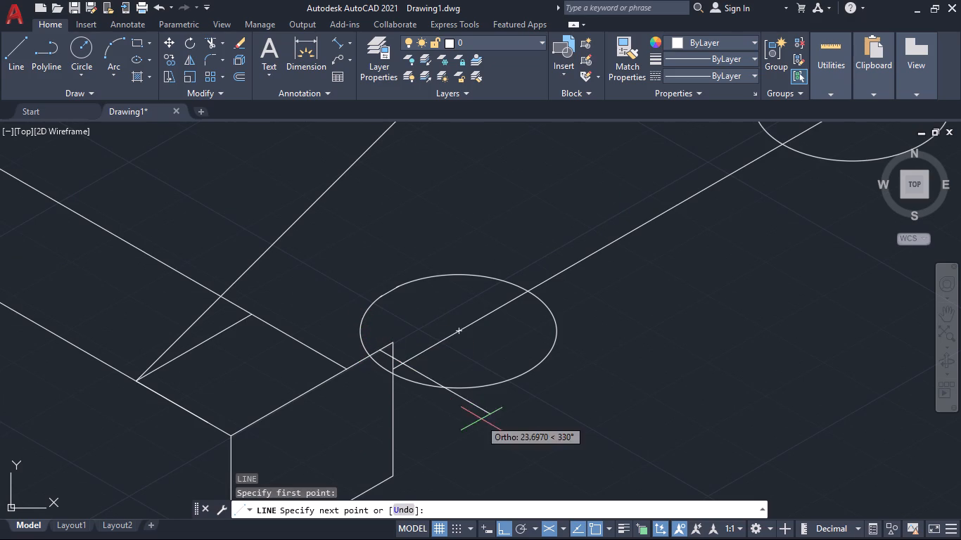
click(566, 527)
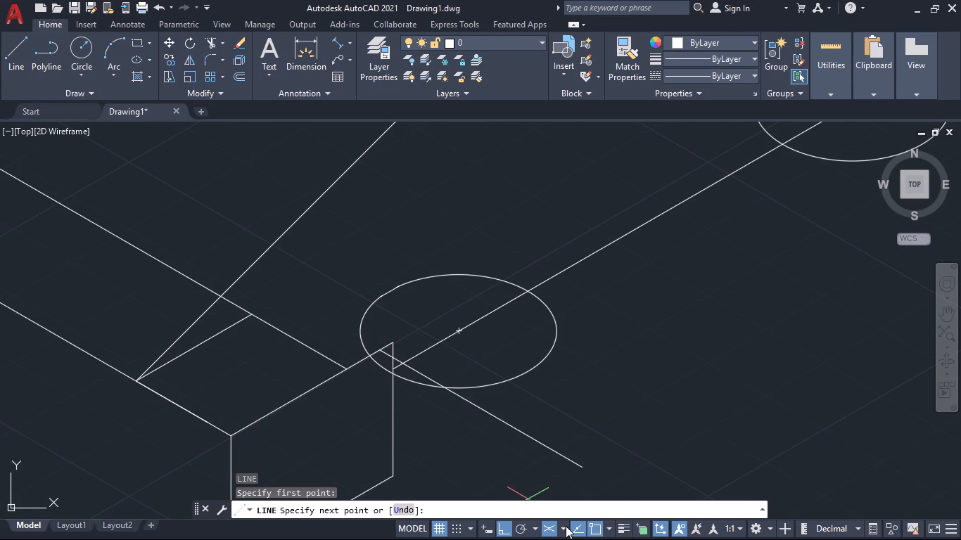
click(585, 461)
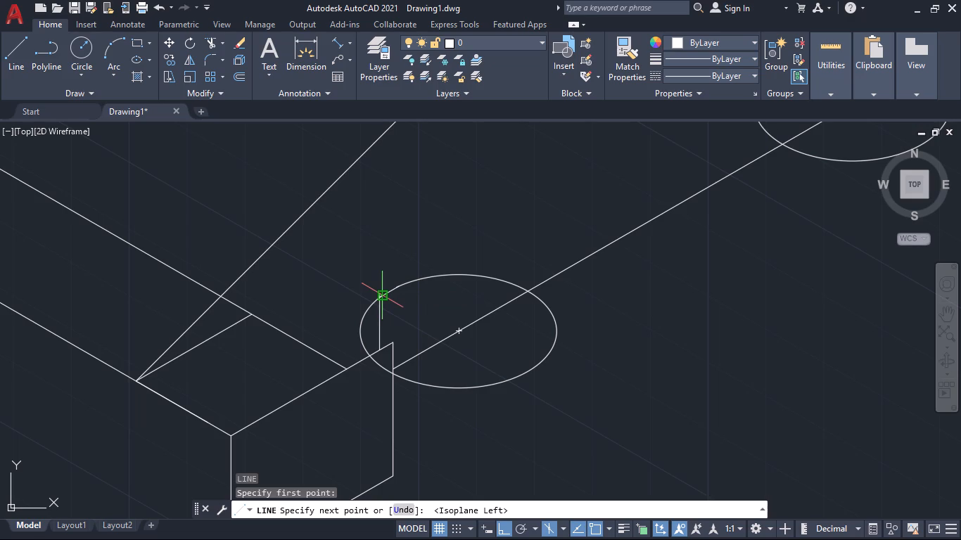
text(15)
key(Return)
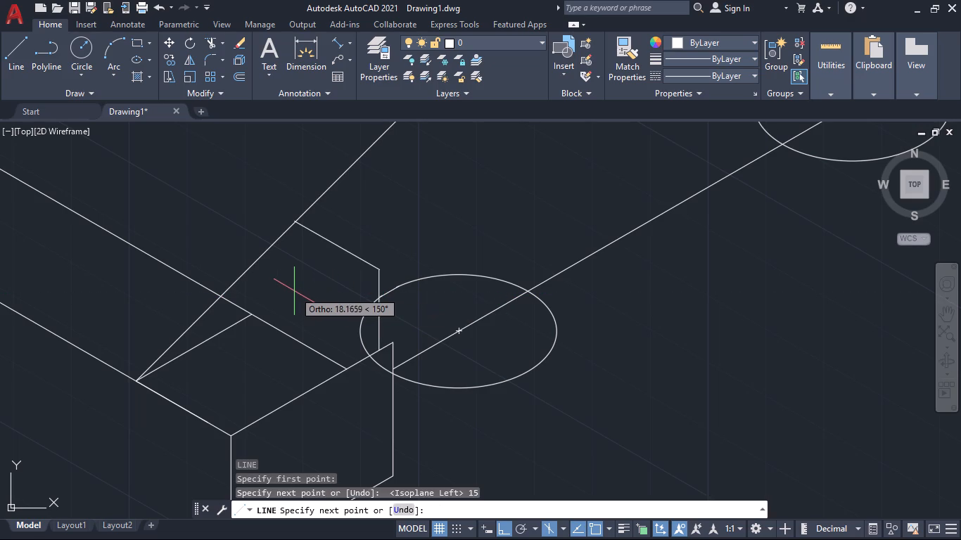
key(Escape)
Trim the part of the vertical line that sticks out above the near-end isocircle.
text(tr)
key(Return)
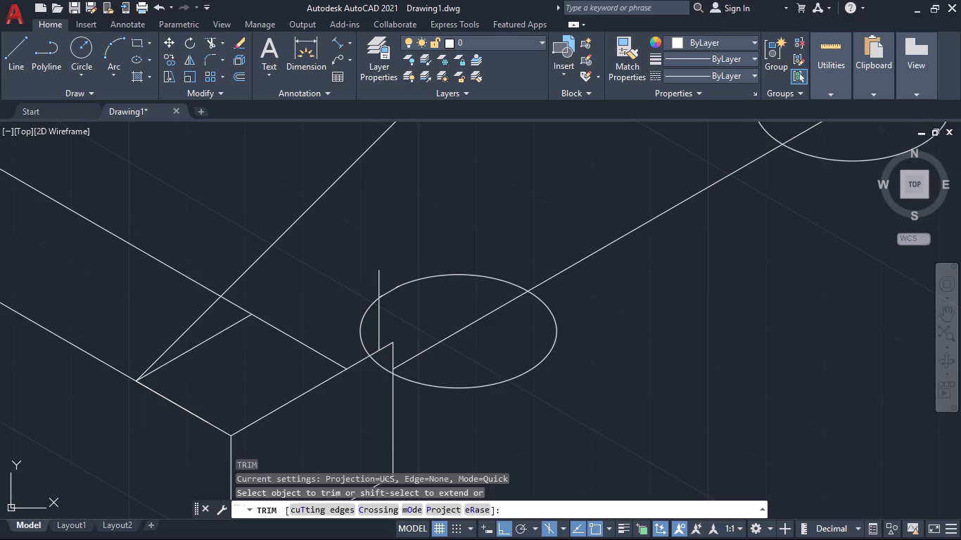
click(358, 286)
click(386, 282)
key(Escape)
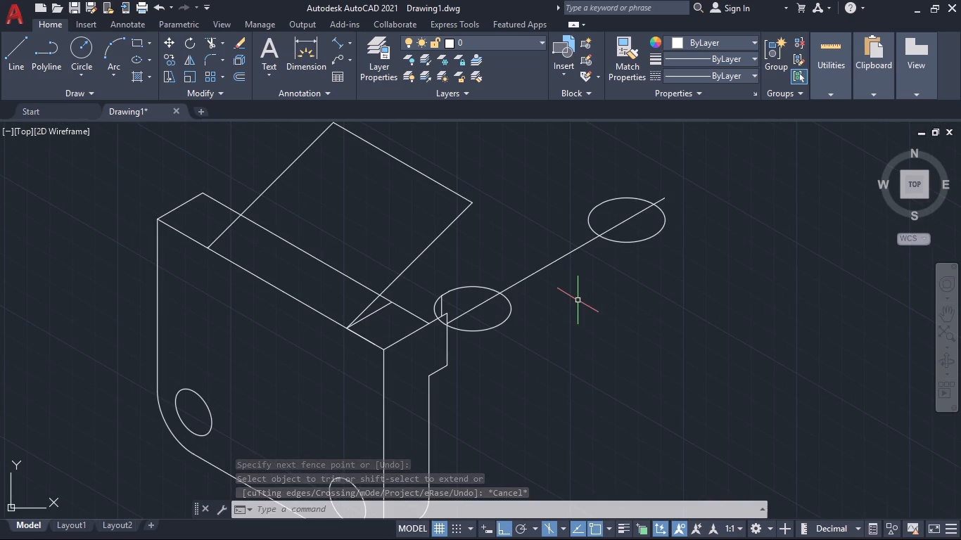
Trim the near-end isocircle to its outer arc and extend the short edge at the vertical line's top to the far-end isocircle.
text(tr)
key(Return)
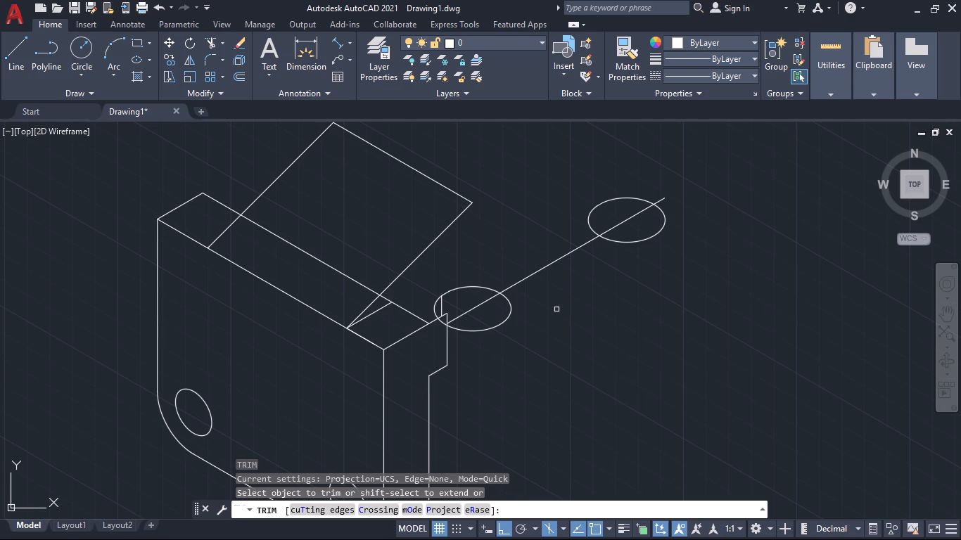
click(509, 314)
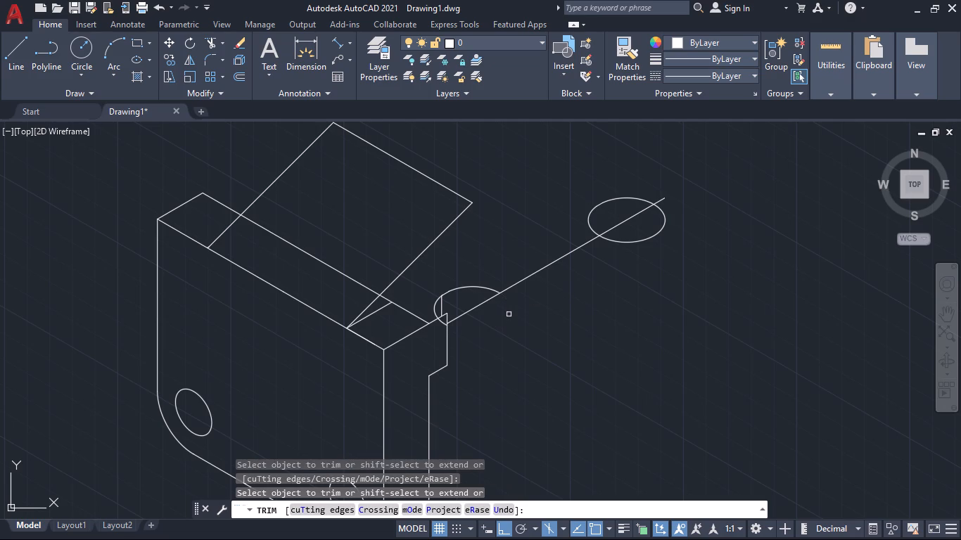
click(440, 324)
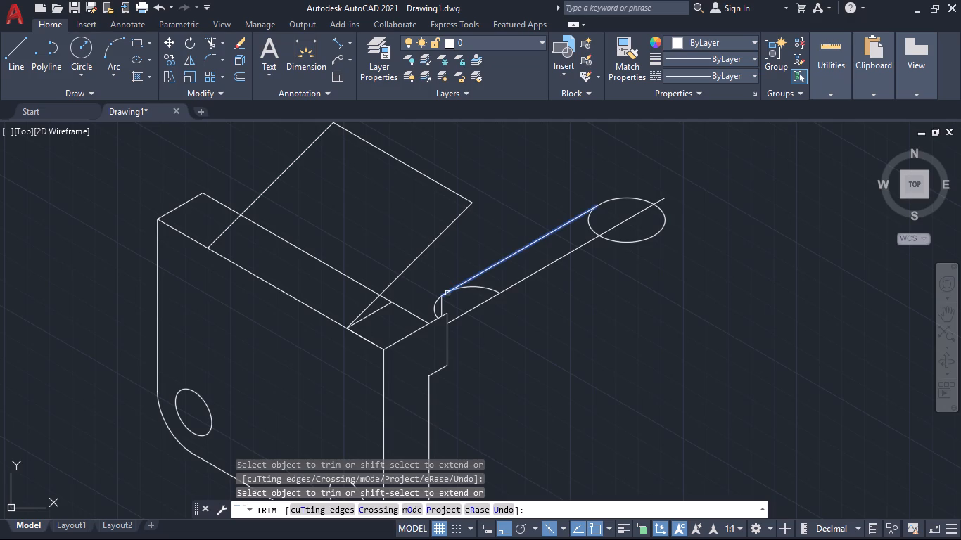
shift+click(447, 293)
click(470, 288)
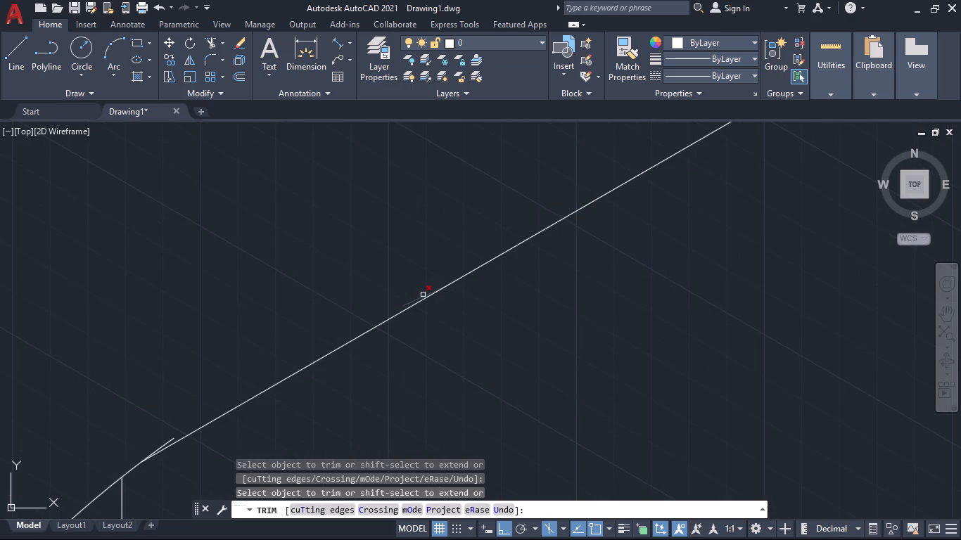
click(423, 295)
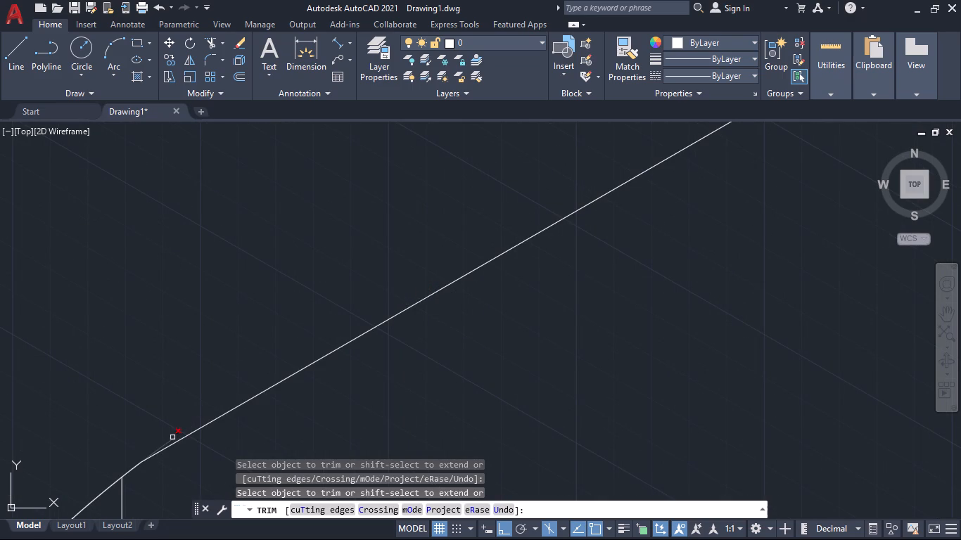
click(172, 438)
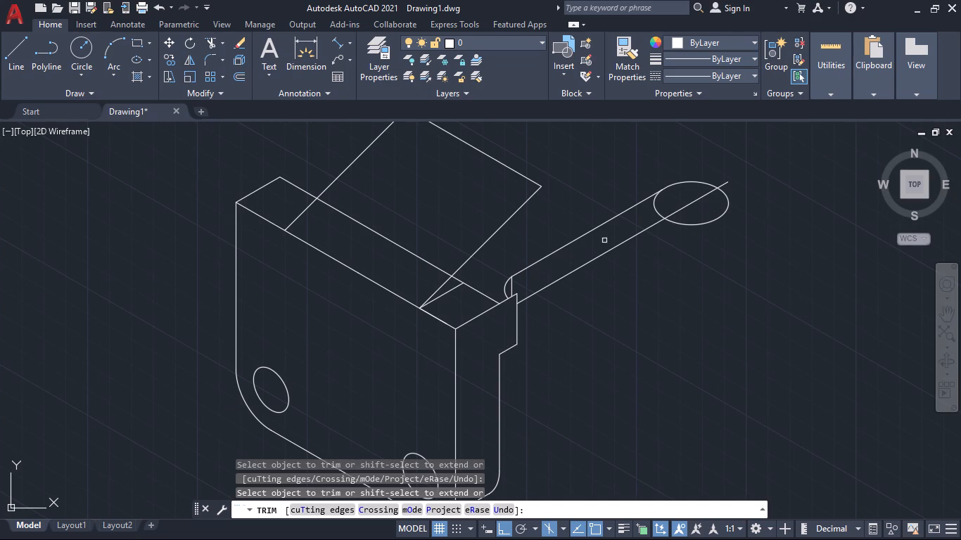
Trim the far-end isocircle's inner arc between the two long extension edges.
click(653, 210)
key(Escape)
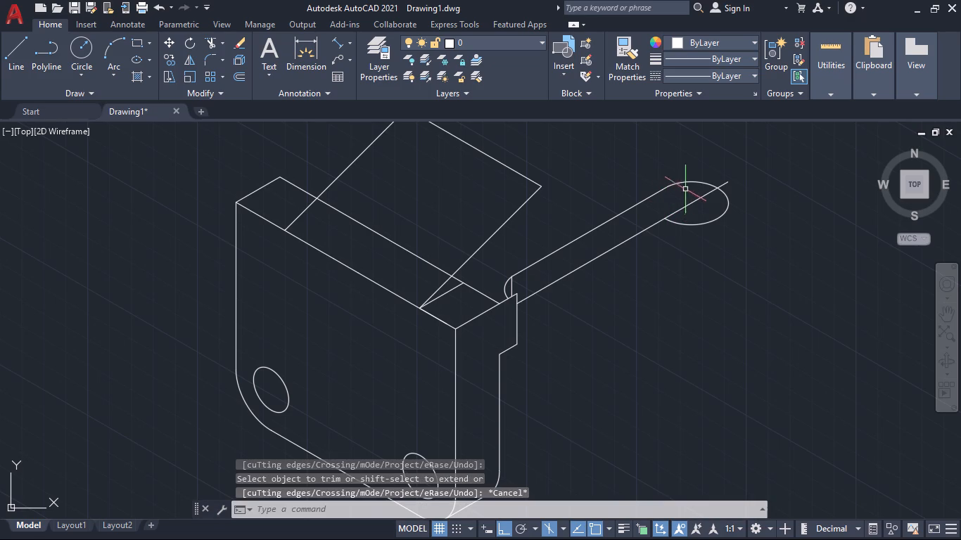
Copy the far-end arc 10 straight down, using its center as the base point.
click(692, 183)
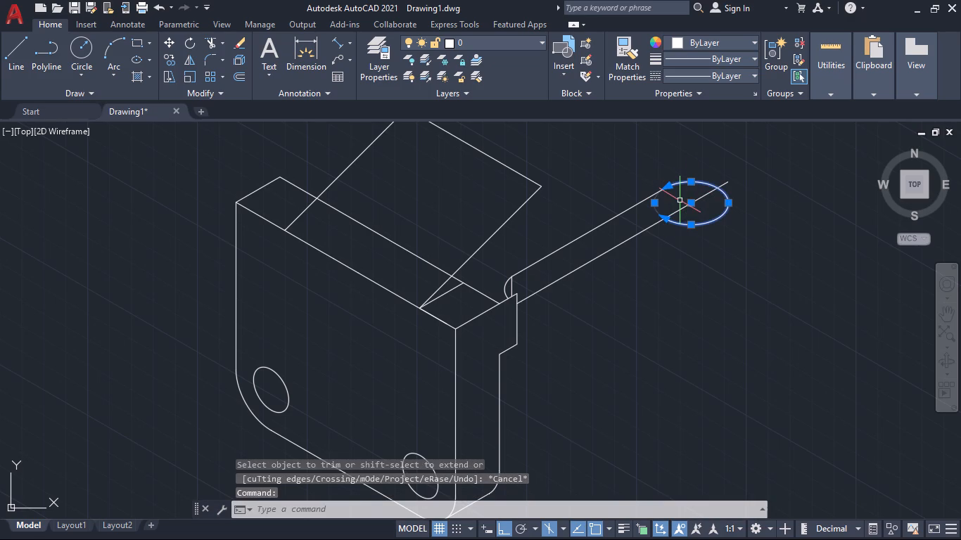
text(co)
key(Return)
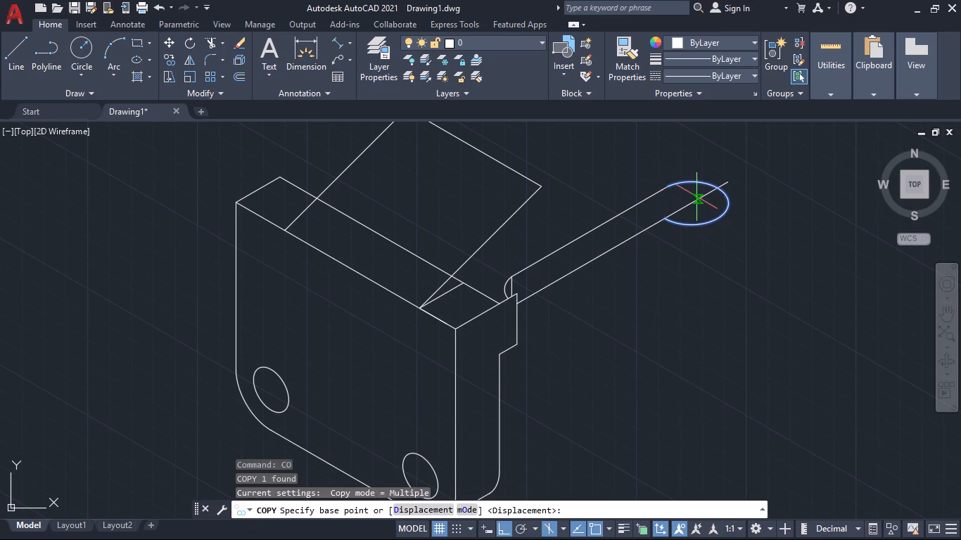
click(690, 205)
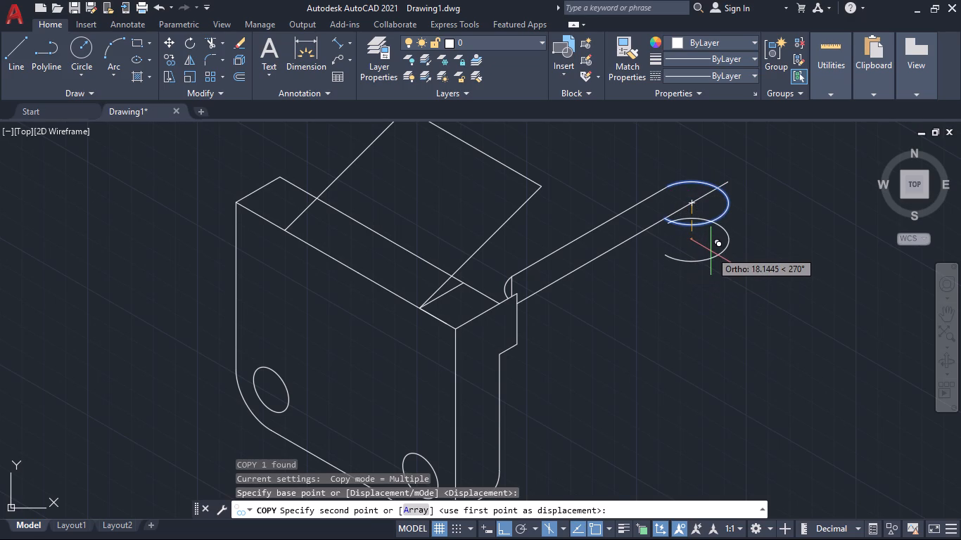
text(10)
key(Return)
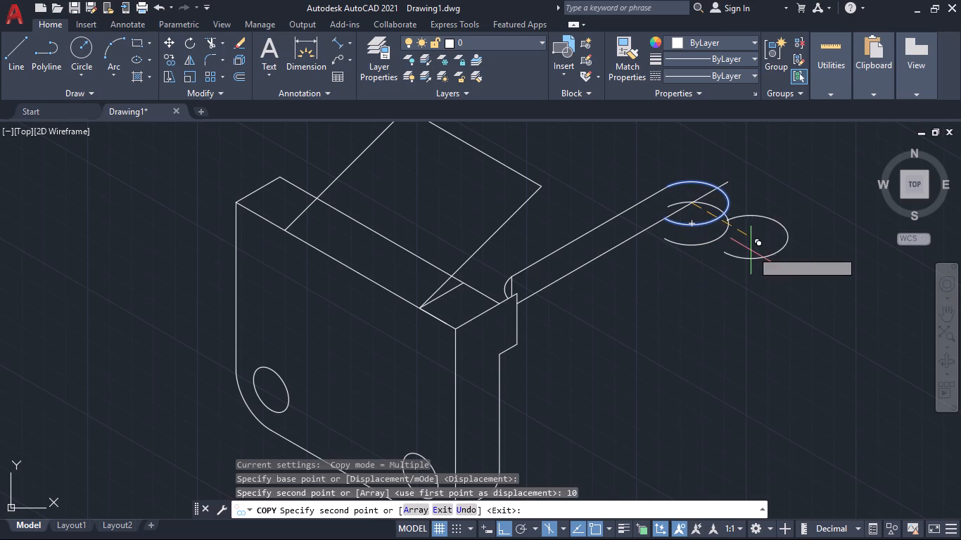
key(Escape)
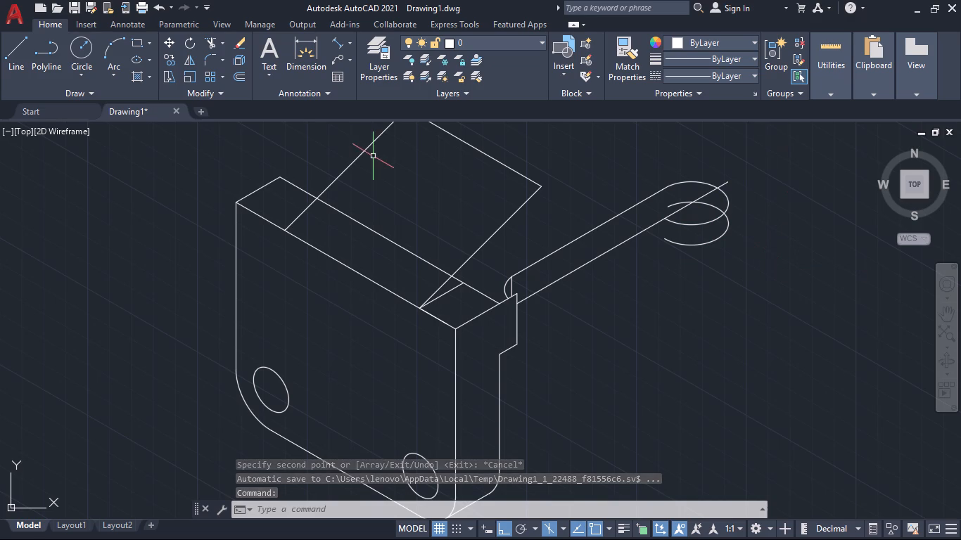
Draw a vertical line joining the outer quadrants of the far-end arc and its lower copy.
click(20, 52)
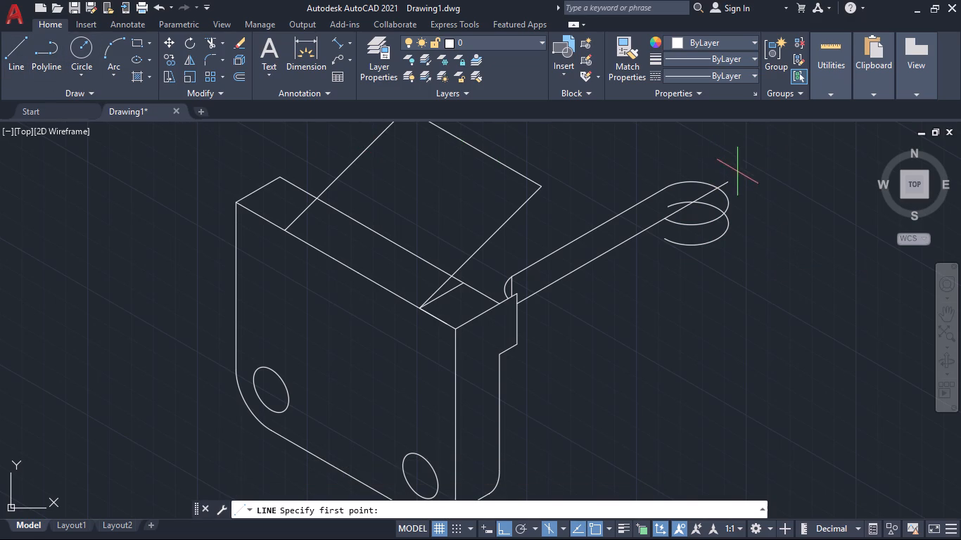
click(730, 207)
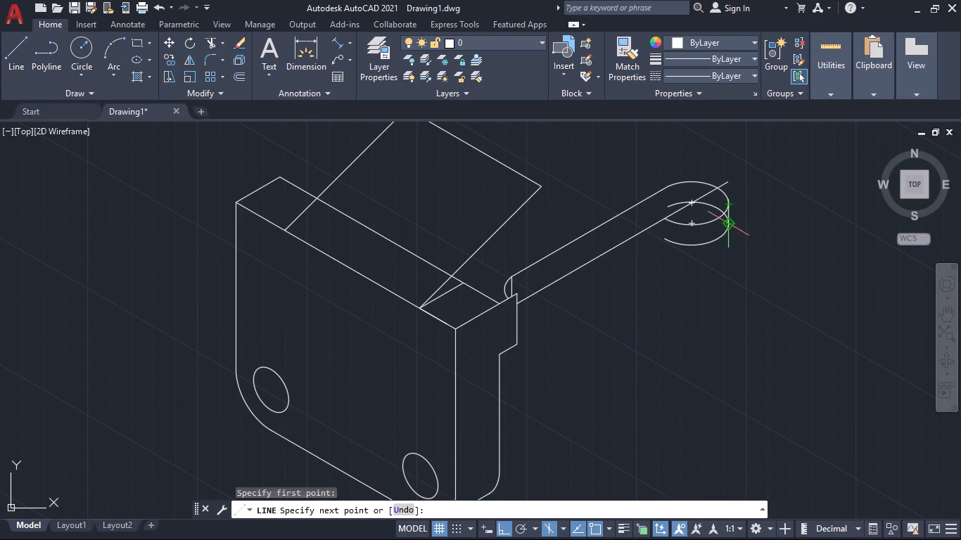
click(729, 226)
key(space)
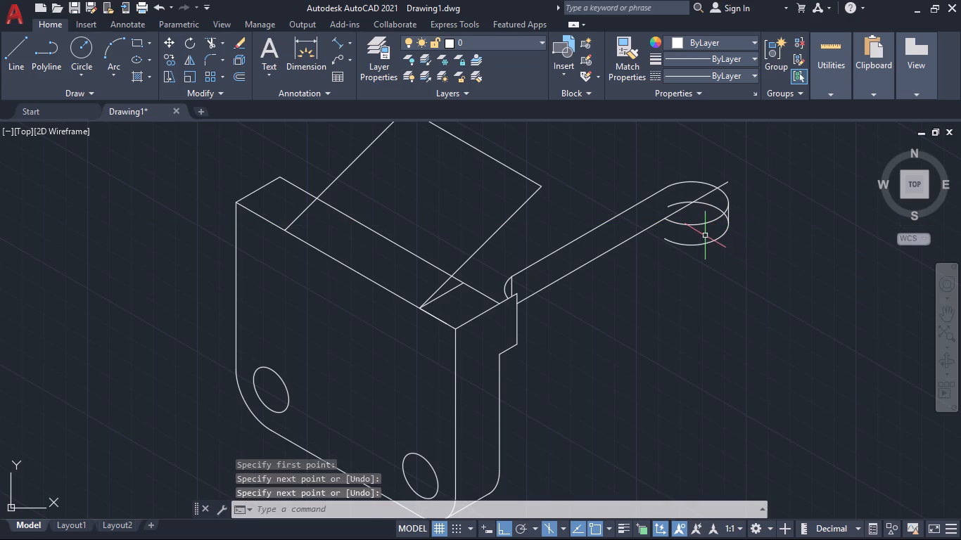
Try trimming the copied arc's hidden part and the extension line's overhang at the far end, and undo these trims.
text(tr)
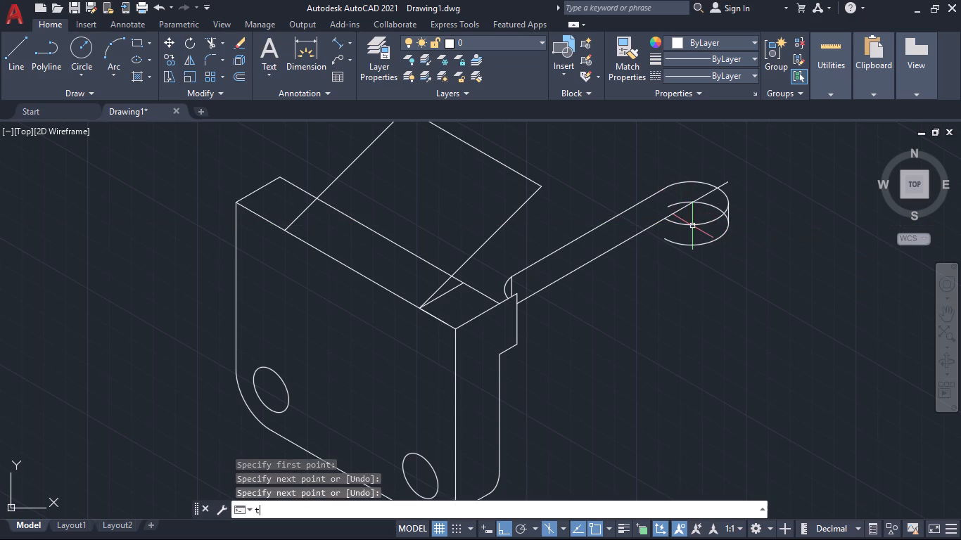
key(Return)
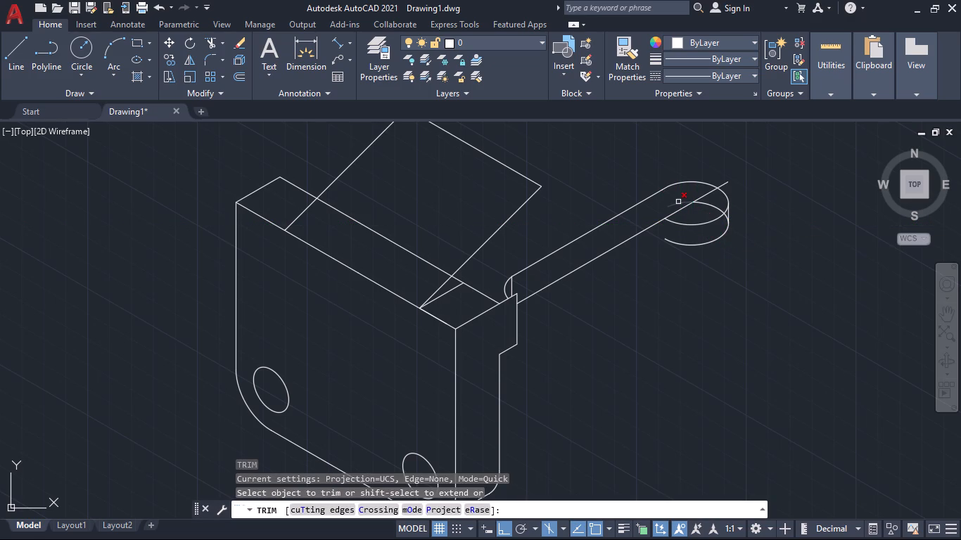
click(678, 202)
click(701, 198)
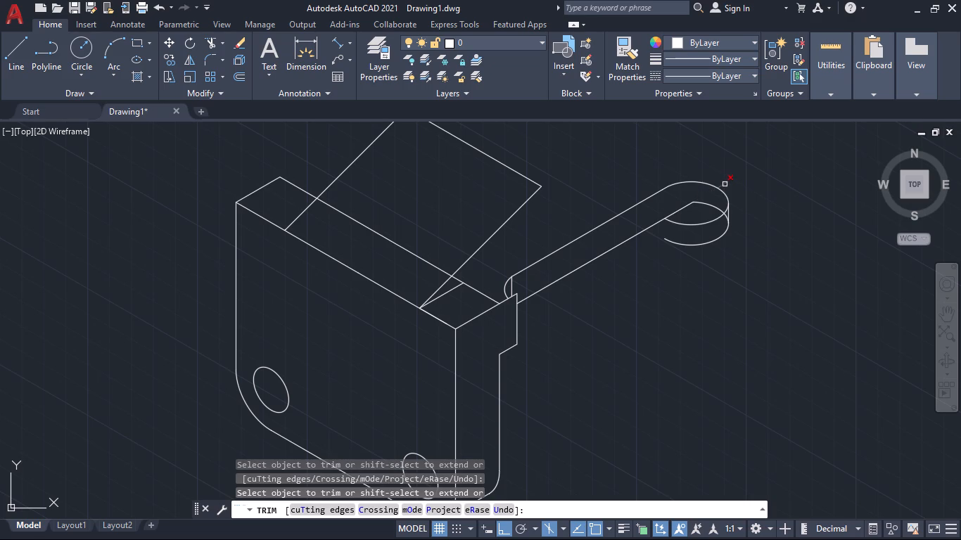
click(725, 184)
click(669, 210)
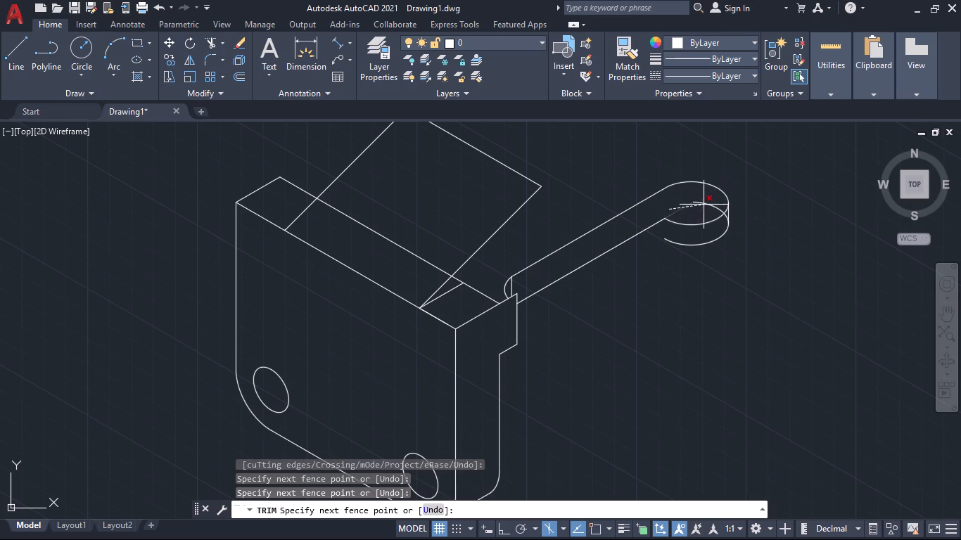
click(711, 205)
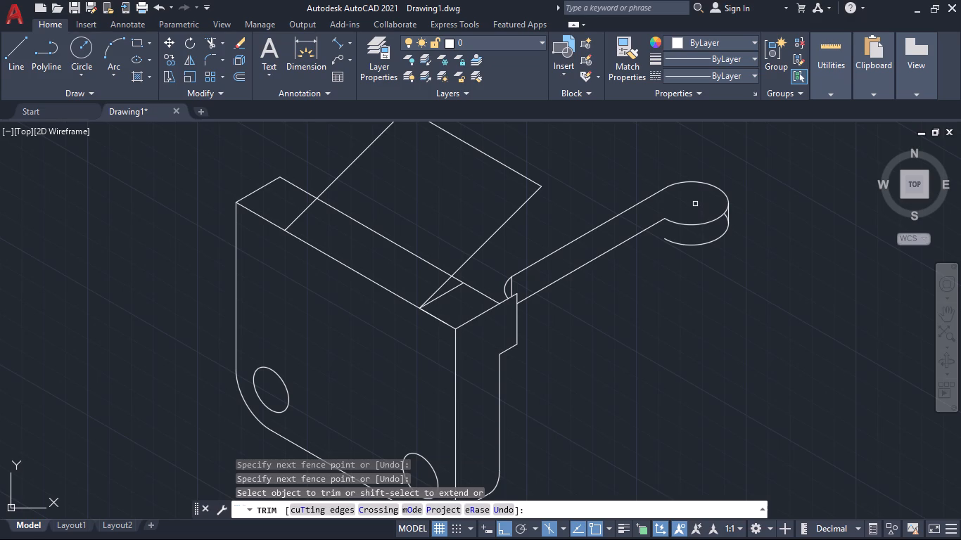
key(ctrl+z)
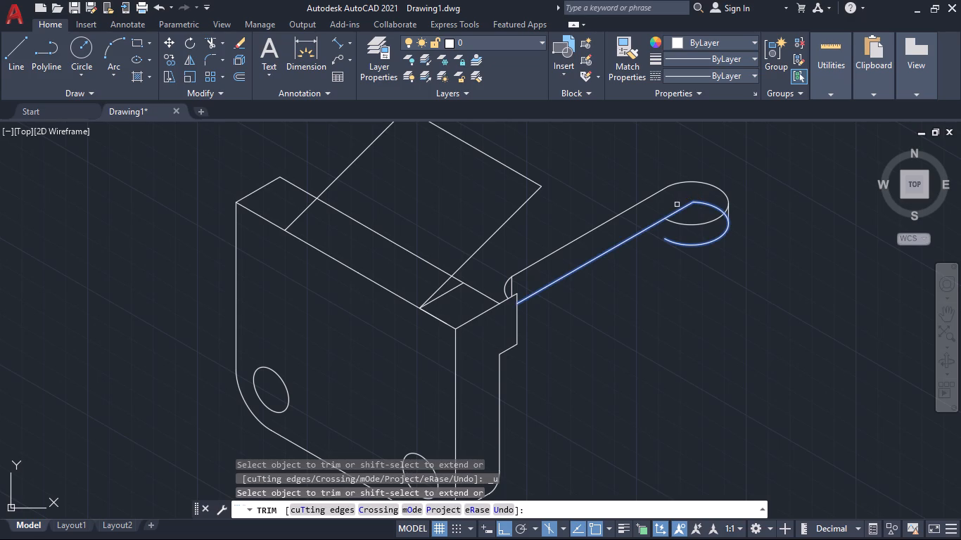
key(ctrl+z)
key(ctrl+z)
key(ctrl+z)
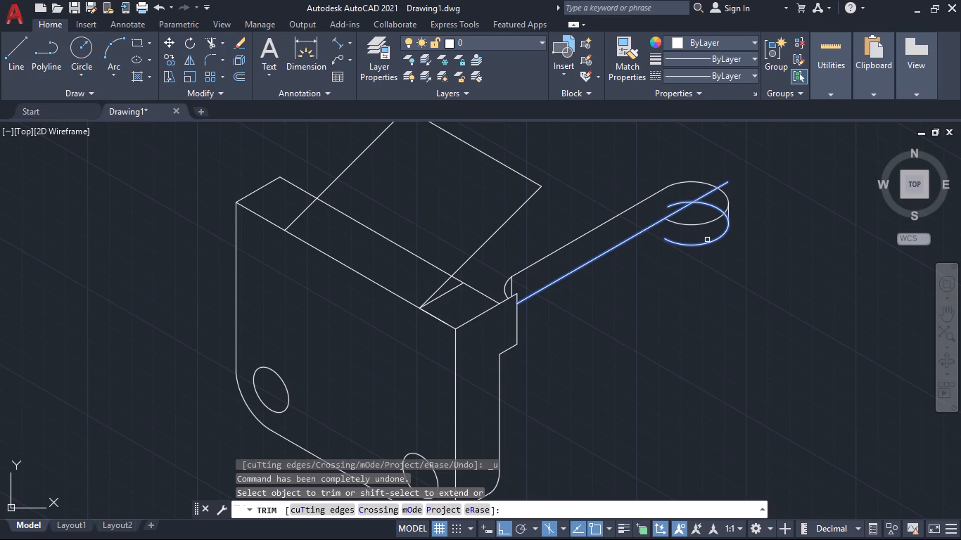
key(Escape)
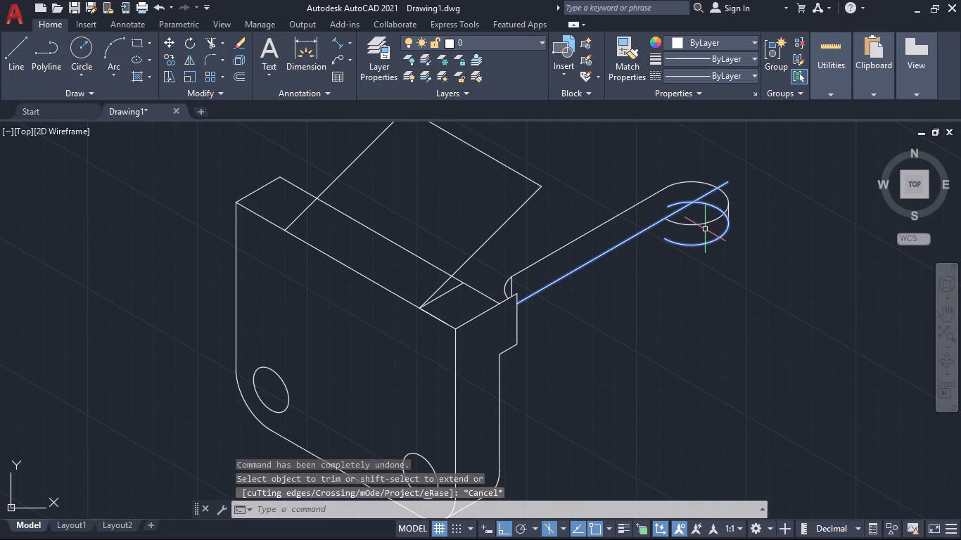
Trim the upper far-end arc between the extension line and the vertical line, and extend the plate's short top edge to the far-end arc.
text(tr)
key(Return)
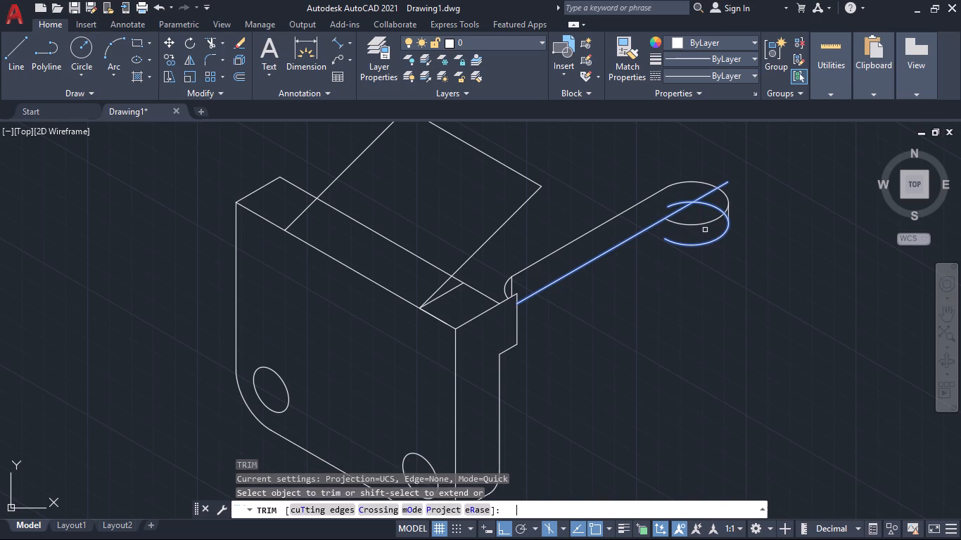
click(727, 198)
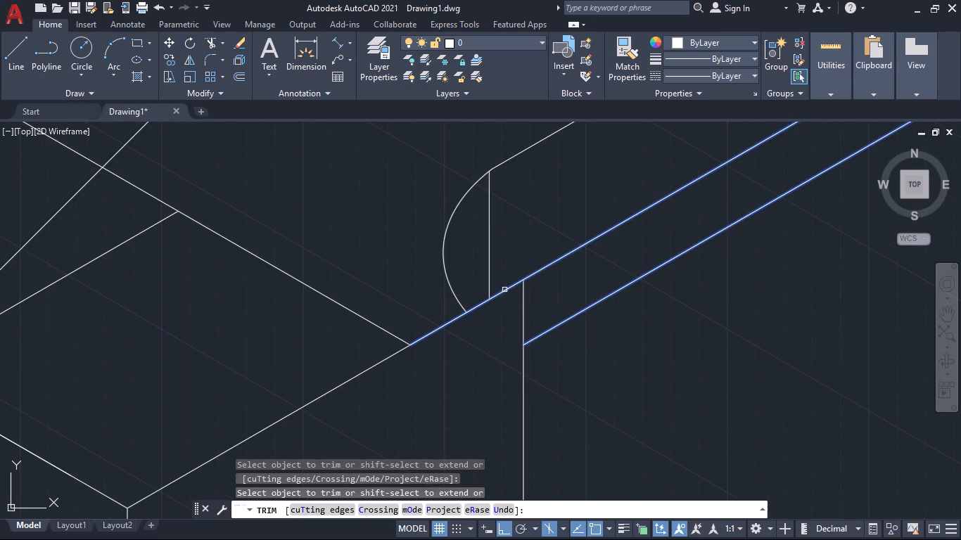
shift+click(504, 290)
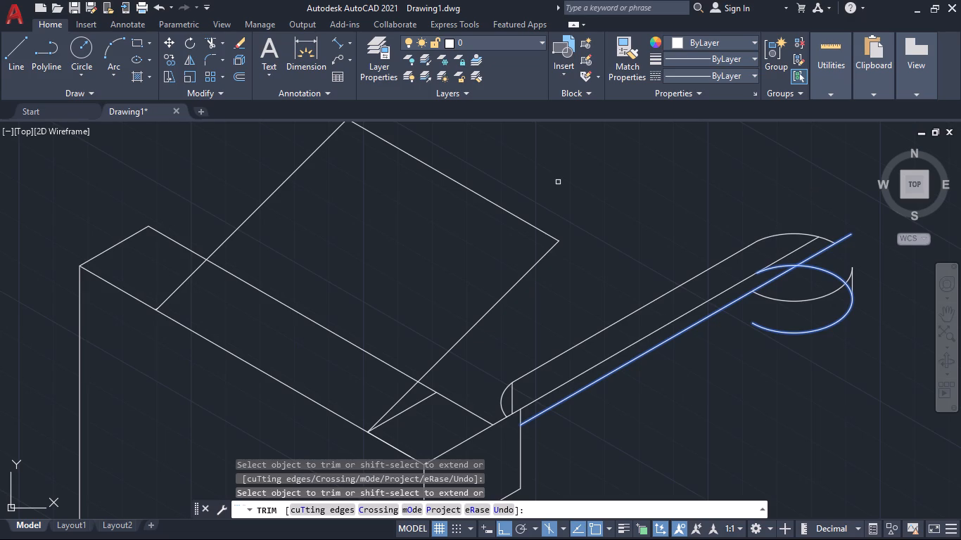
key(Escape)
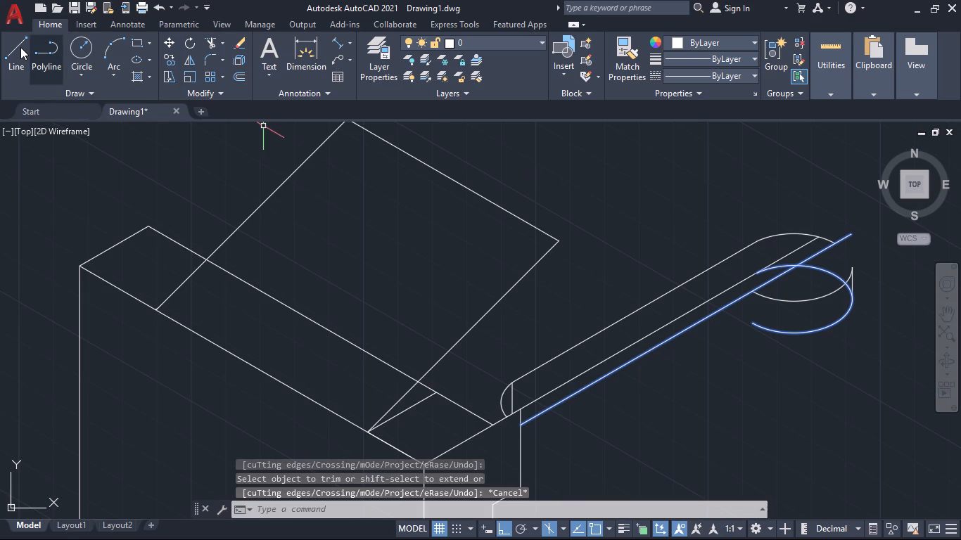
Draw a vertical line between the inner ends of the upper far-end arc and its lower copy, and erase the stray slanted segment.
click(20, 47)
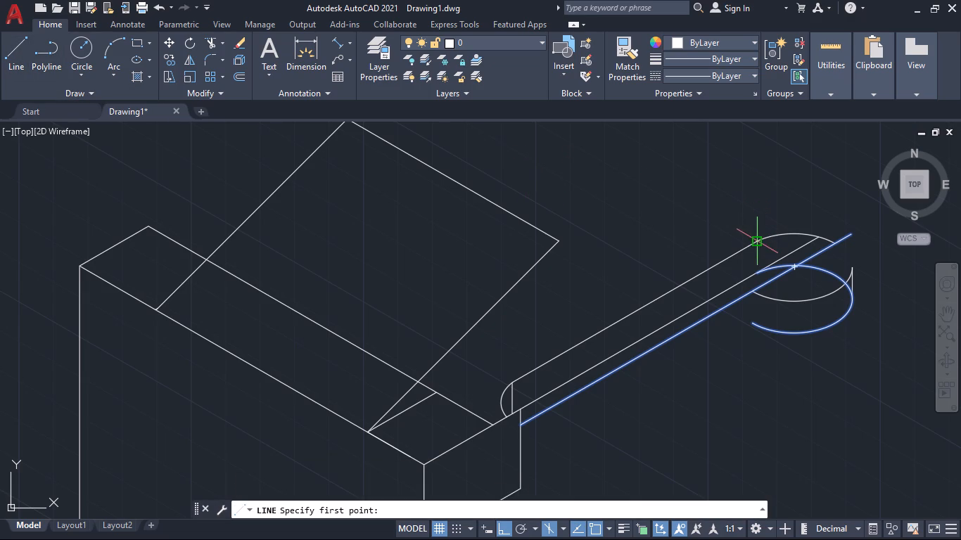
click(757, 247)
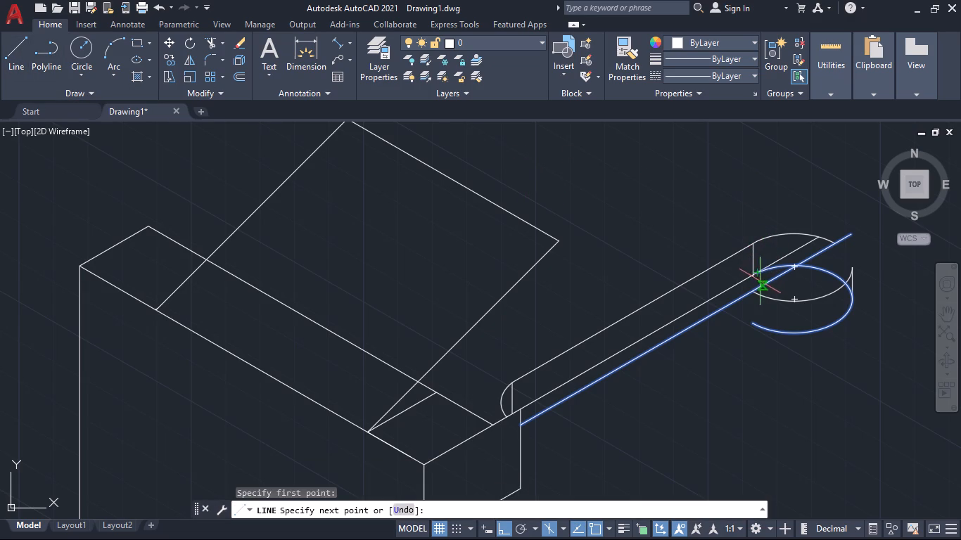
click(758, 272)
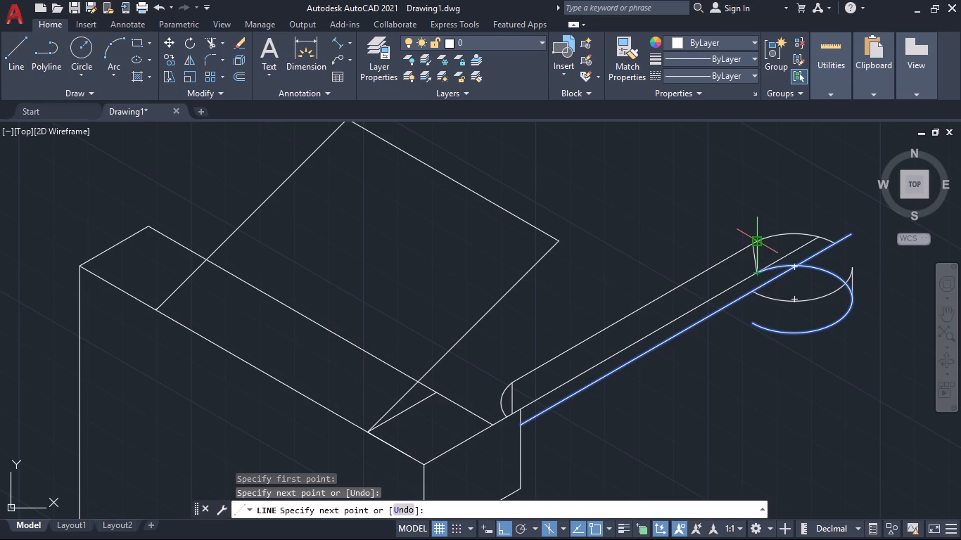
click(760, 243)
key(Escape)
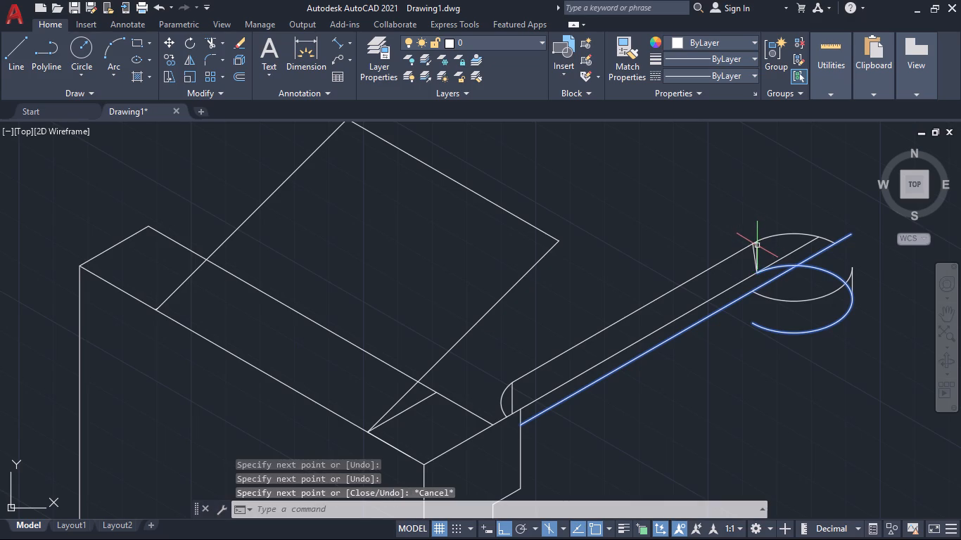
click(753, 251)
key(Delete)
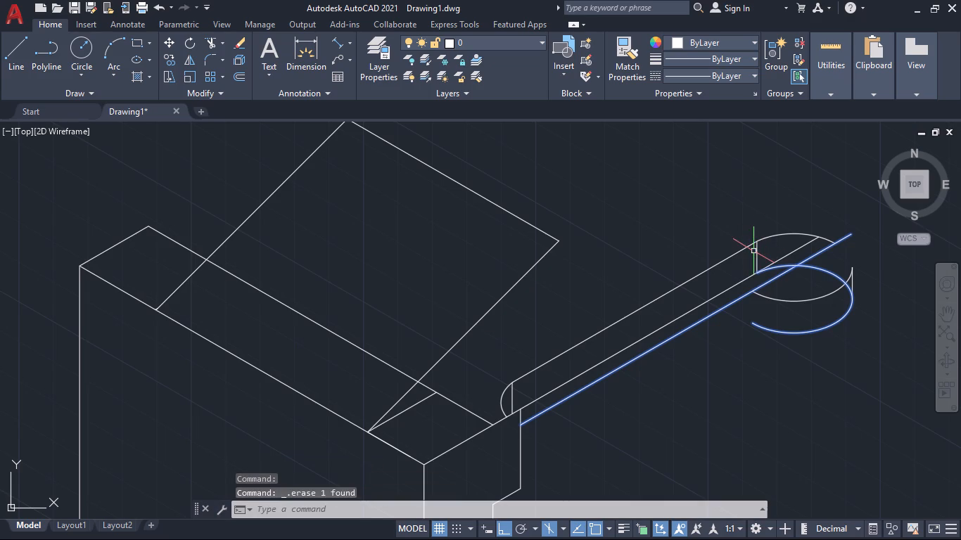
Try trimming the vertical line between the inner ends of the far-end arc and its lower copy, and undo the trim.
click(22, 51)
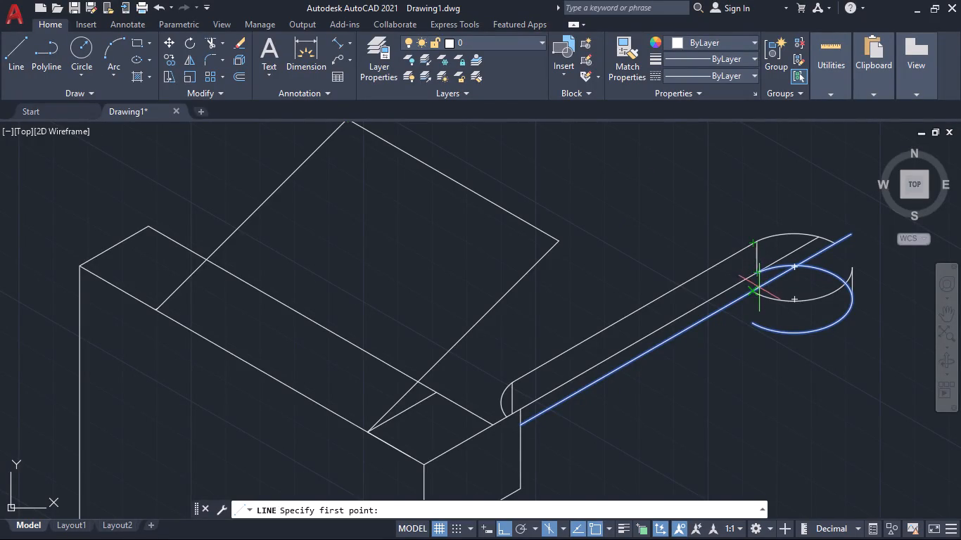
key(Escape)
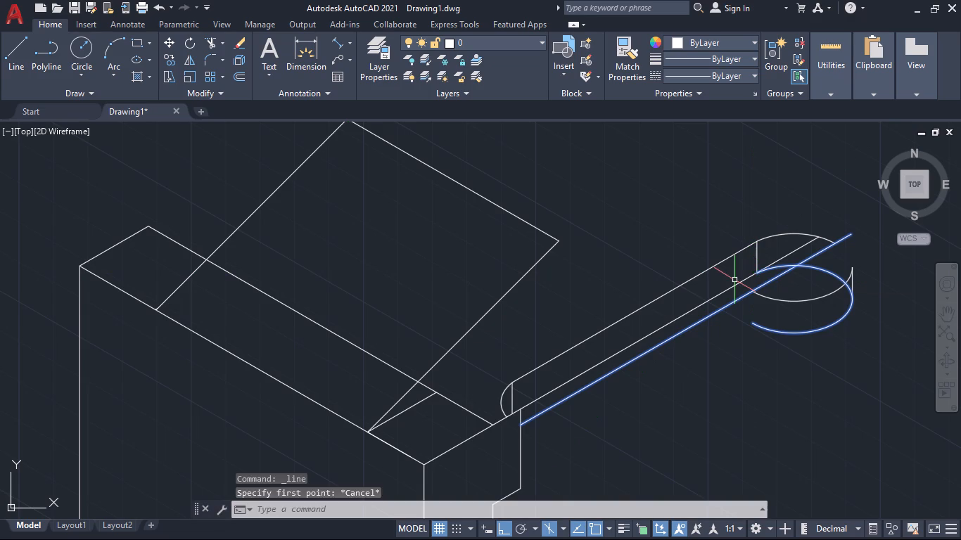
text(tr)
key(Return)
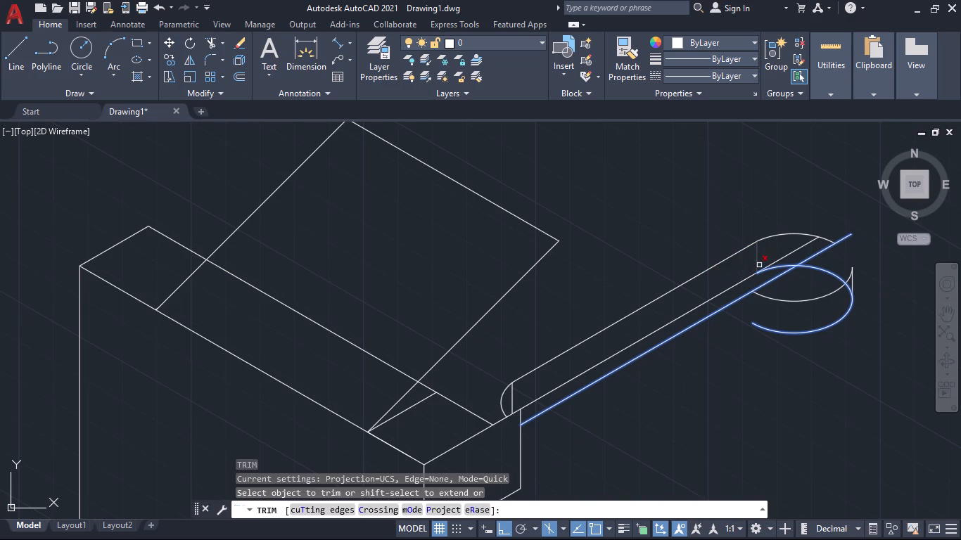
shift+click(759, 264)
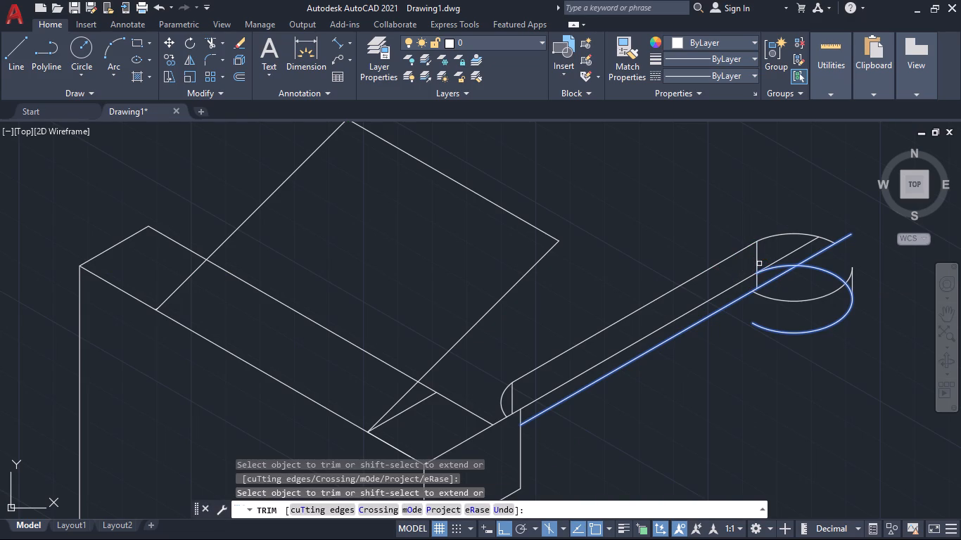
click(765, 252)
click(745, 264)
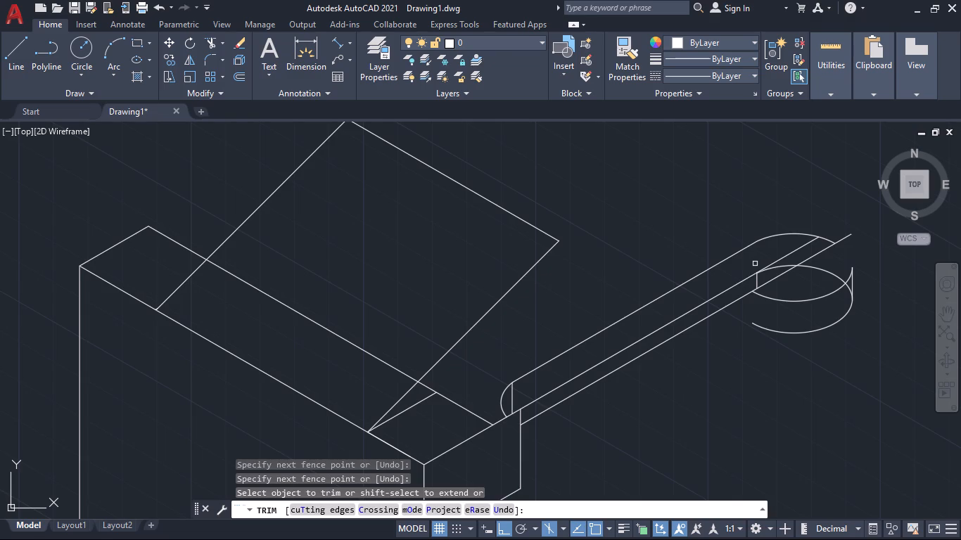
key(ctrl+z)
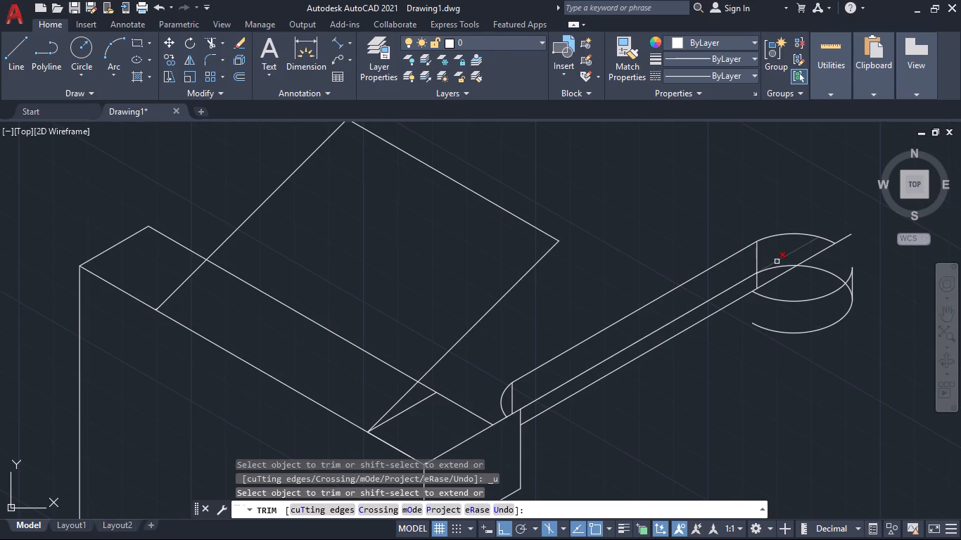
Extend the upper far-end arc to the outer vertical line, and trim the two slanted lines between it and its lower copy.
shift+click(825, 241)
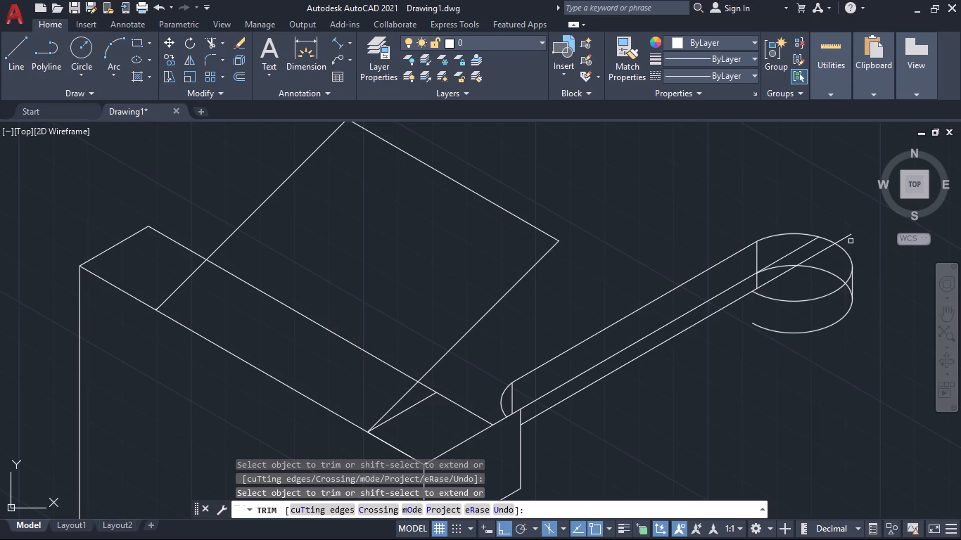
drag(830, 259, 802, 247)
click(802, 247)
Draw a 20 long vertical line downward from the point where the leftover extension line meets the upper far-end arc.
click(25, 57)
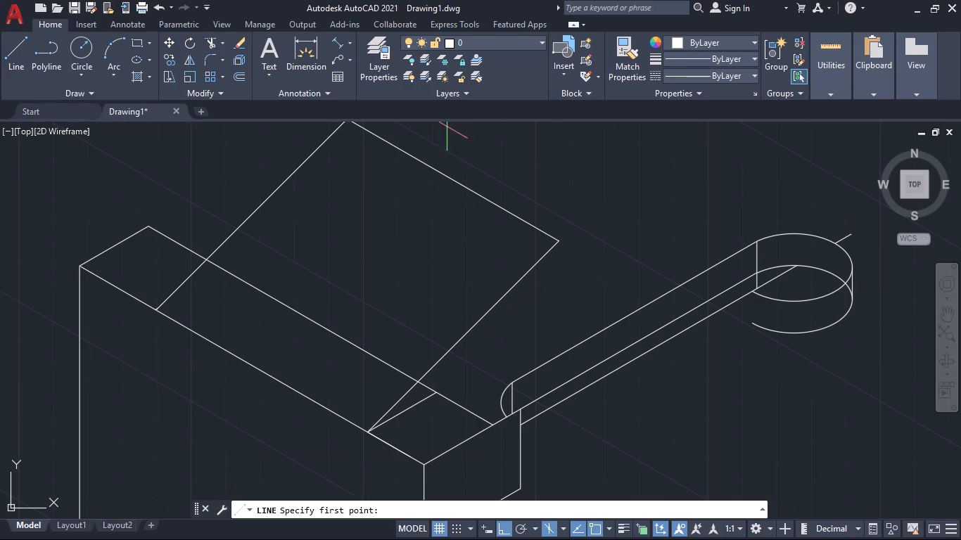
click(834, 242)
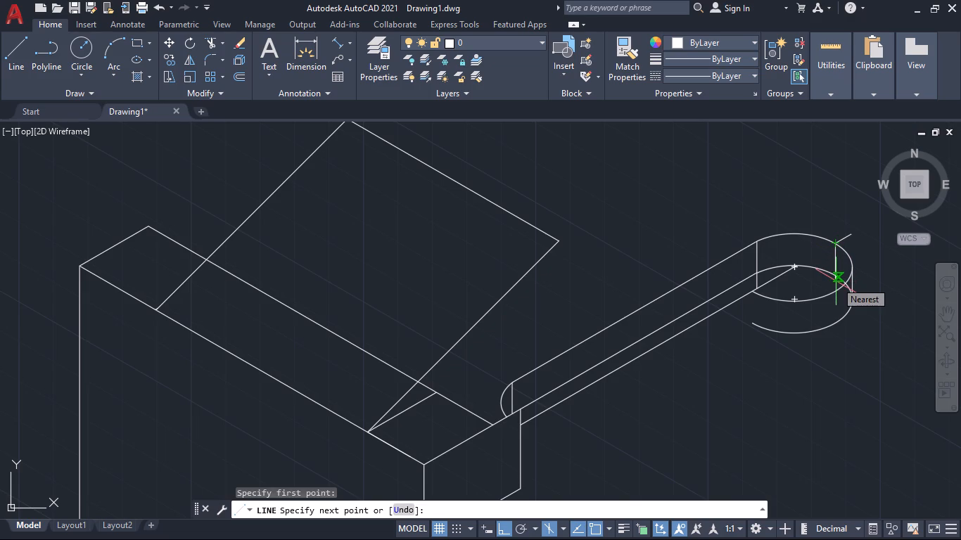
text(20)
key(Return)
key(Escape)
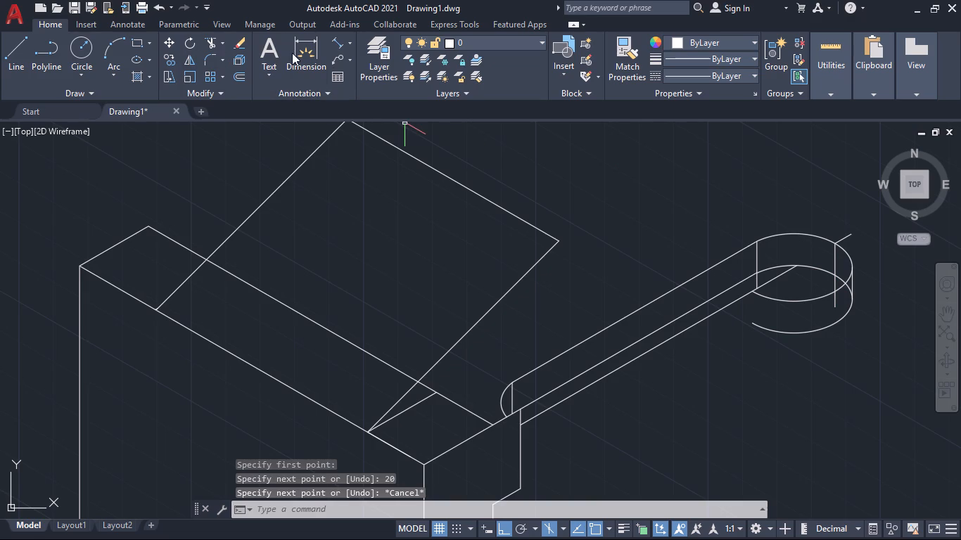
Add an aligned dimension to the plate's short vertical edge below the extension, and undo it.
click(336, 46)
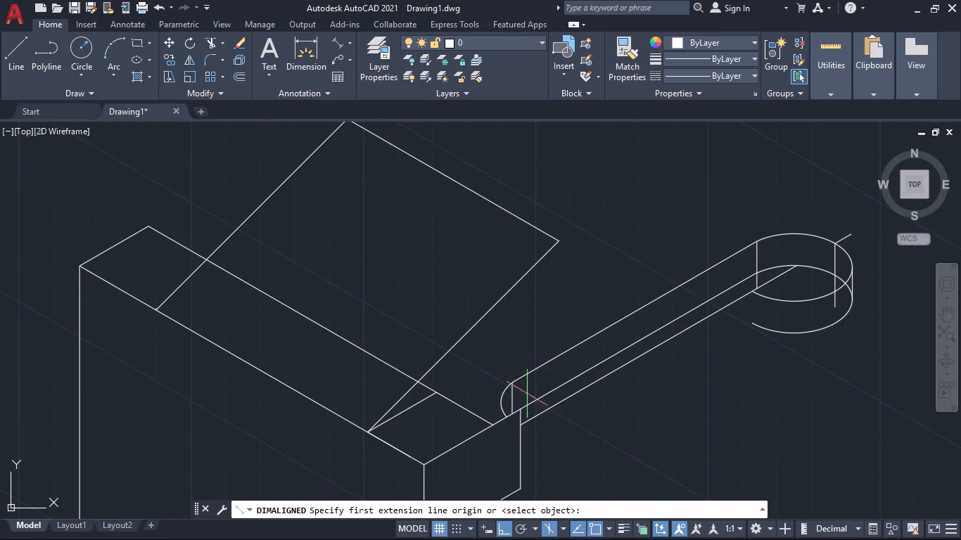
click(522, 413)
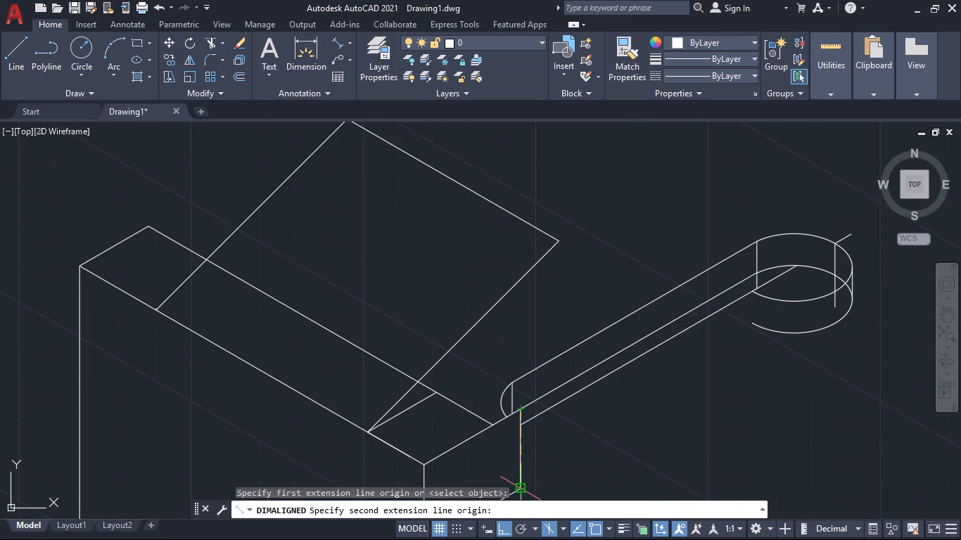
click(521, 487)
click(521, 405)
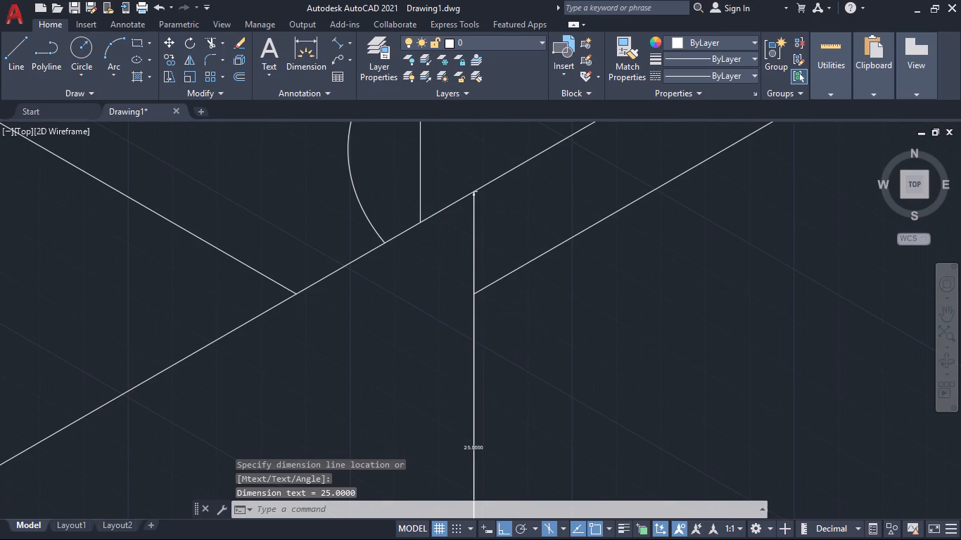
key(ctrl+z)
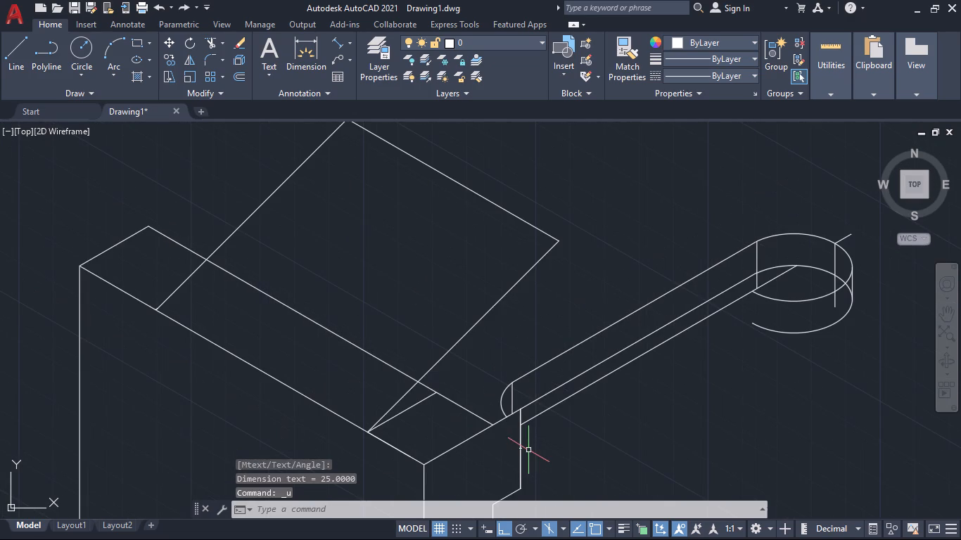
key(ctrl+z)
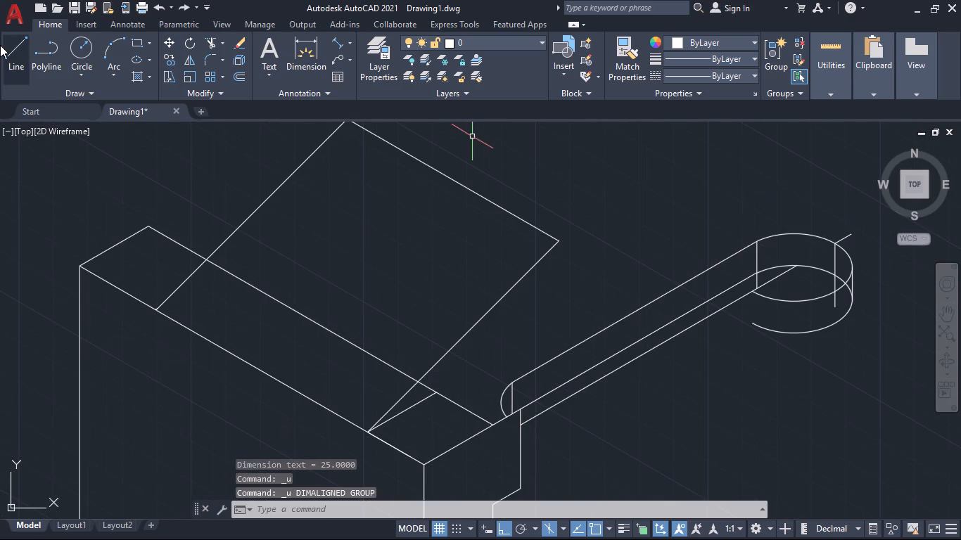
Draw a 25 long vertical line down from the upper arc's junction with the leftover extension line, continuing with a 5 long slanted segment inward.
click(12, 44)
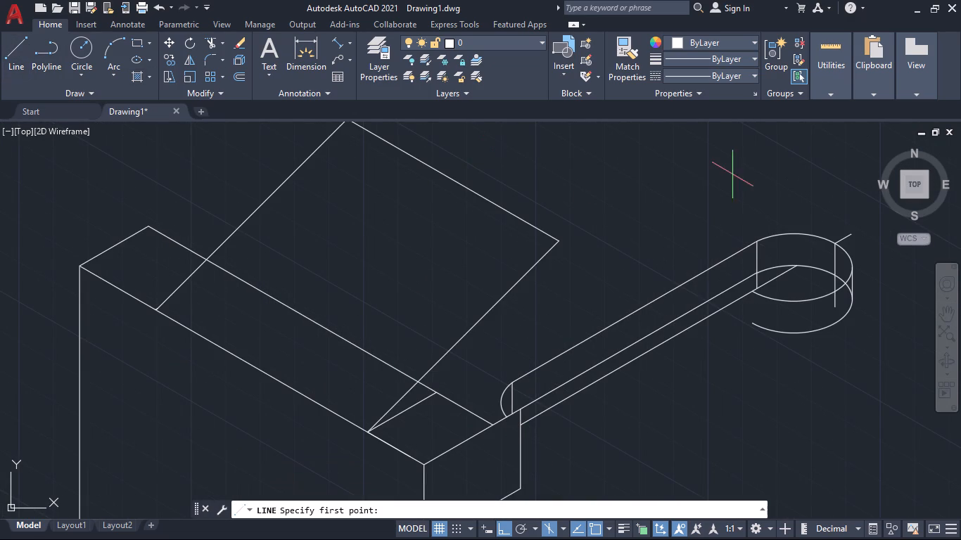
click(834, 245)
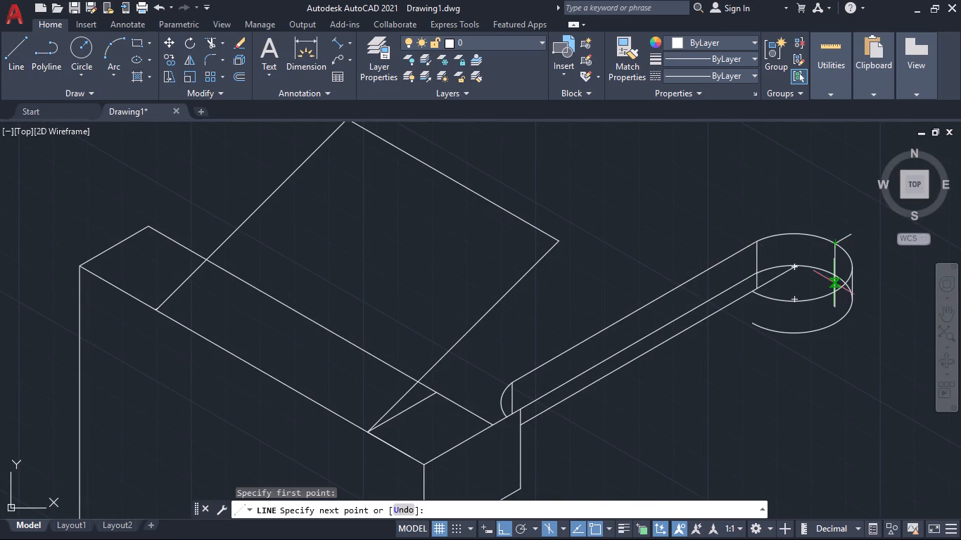
text(25)
key(Return)
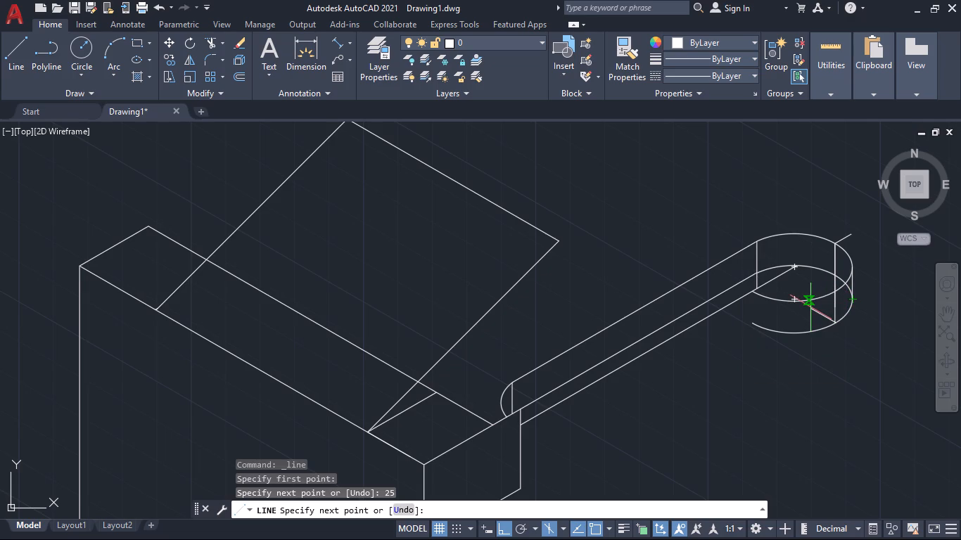
key(5)
key(Return)
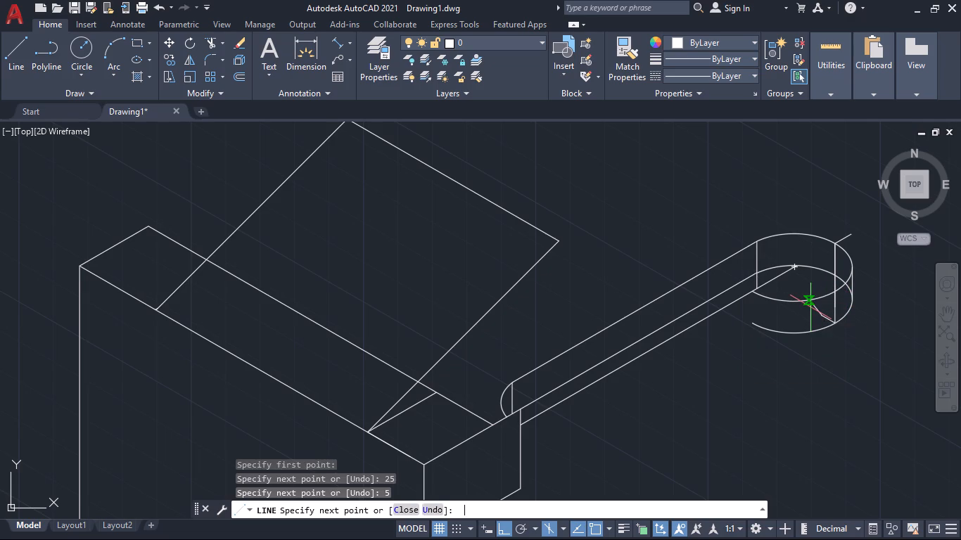
key(Escape)
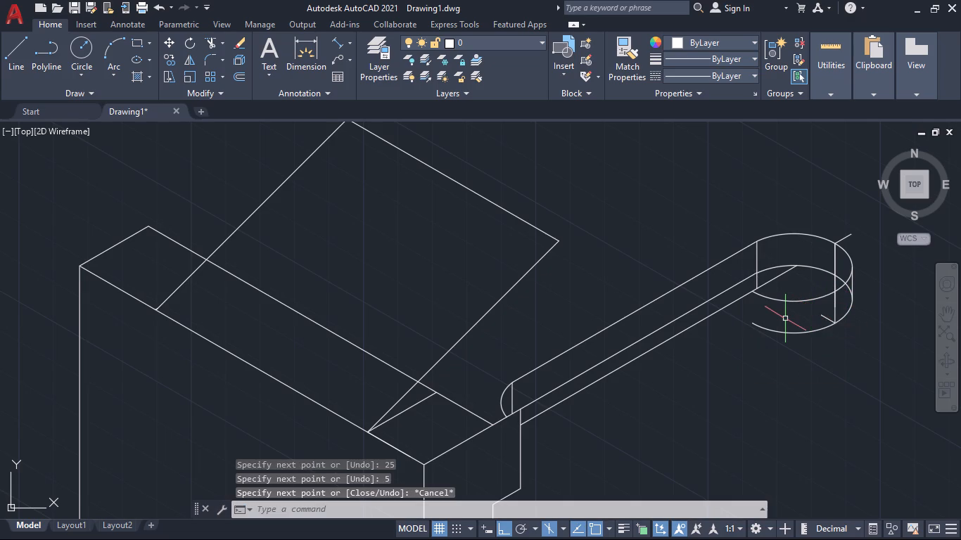
Select the lower copy of the far-end arc.
click(803, 263)
click(809, 266)
click(810, 267)
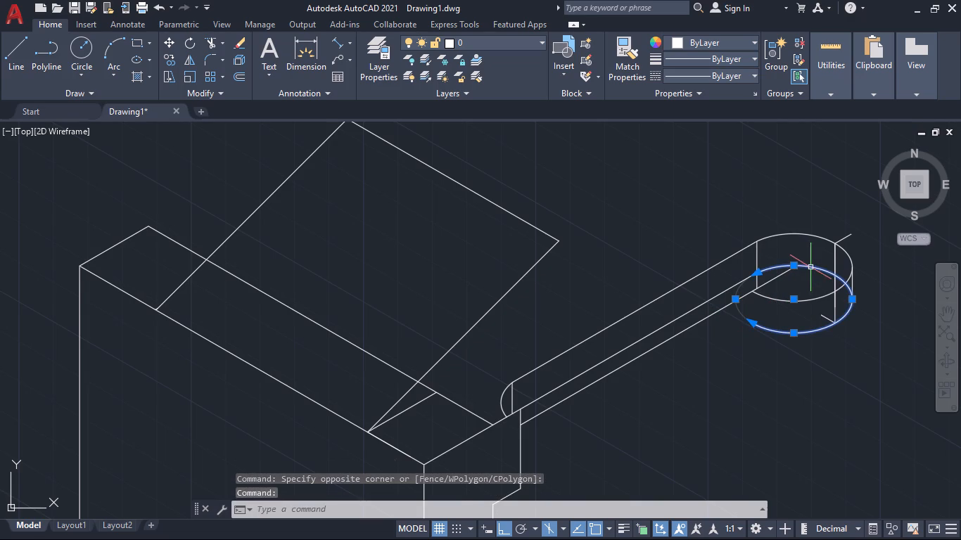
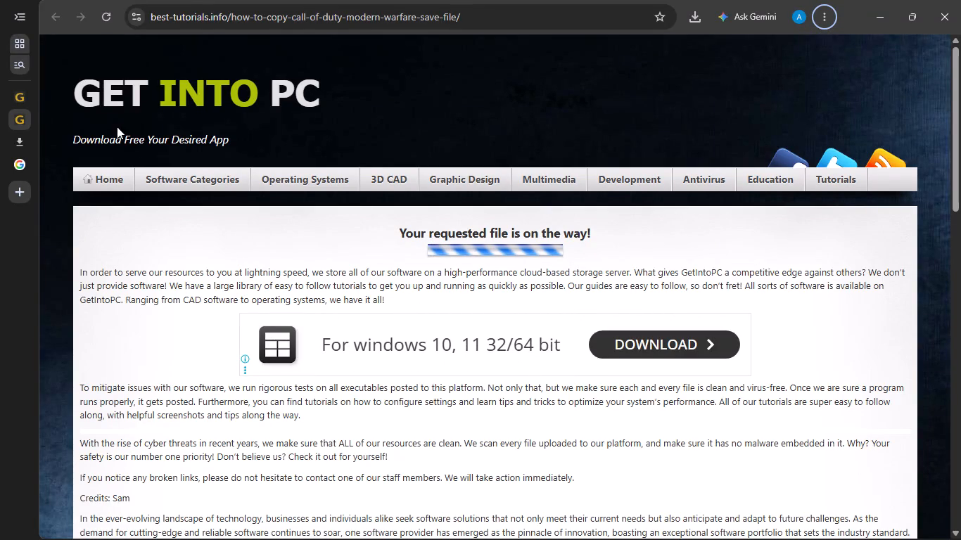
Switch to the open browser page offering the Primavera P6 Professional 22.12 download.
click(23, 96)
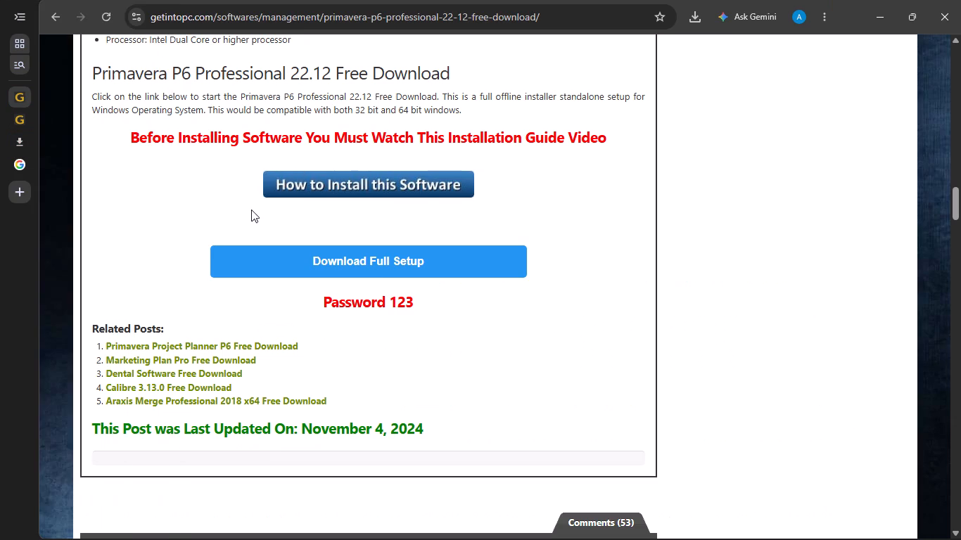
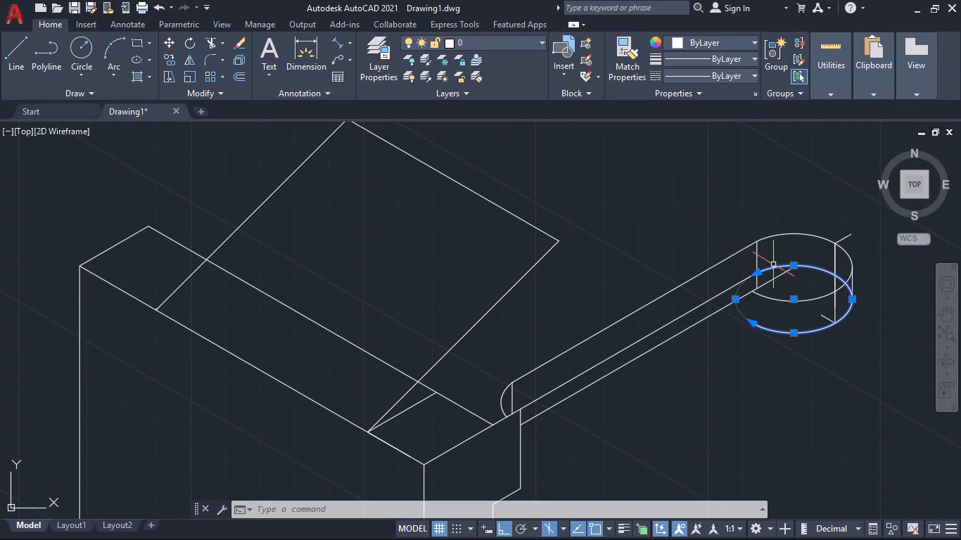
Move the selected lower arc at the extension's far end down onto the lower endpoint of the adjoining vertical edge.
key(m)
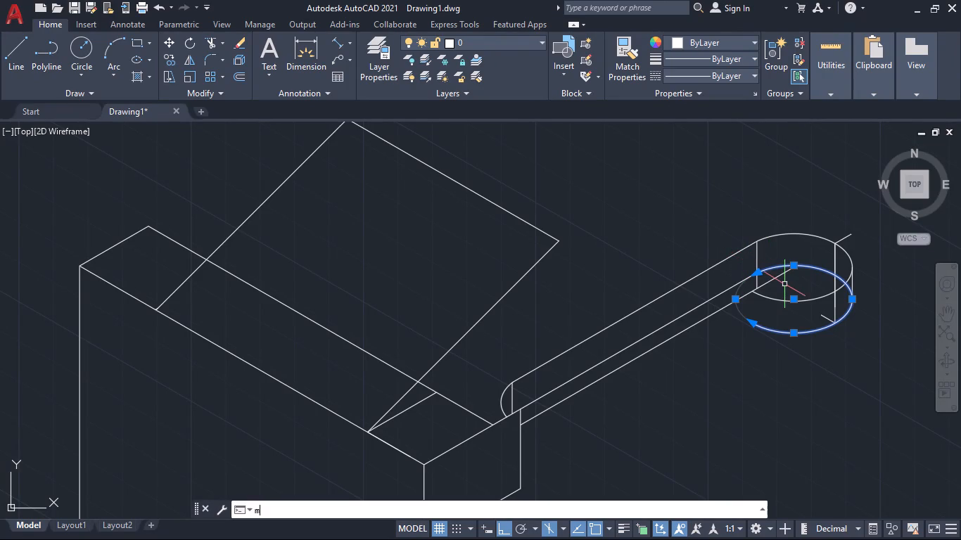
key(Return)
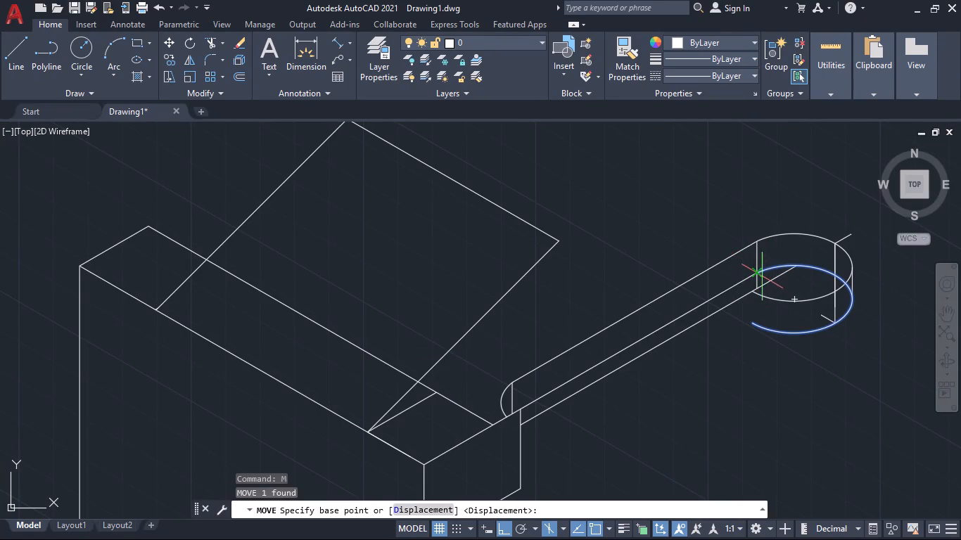
click(756, 273)
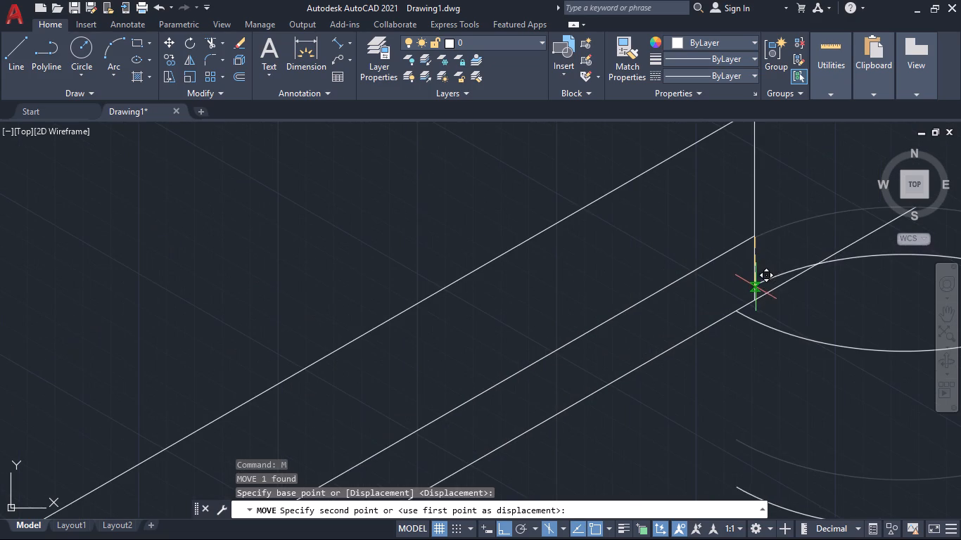
click(755, 299)
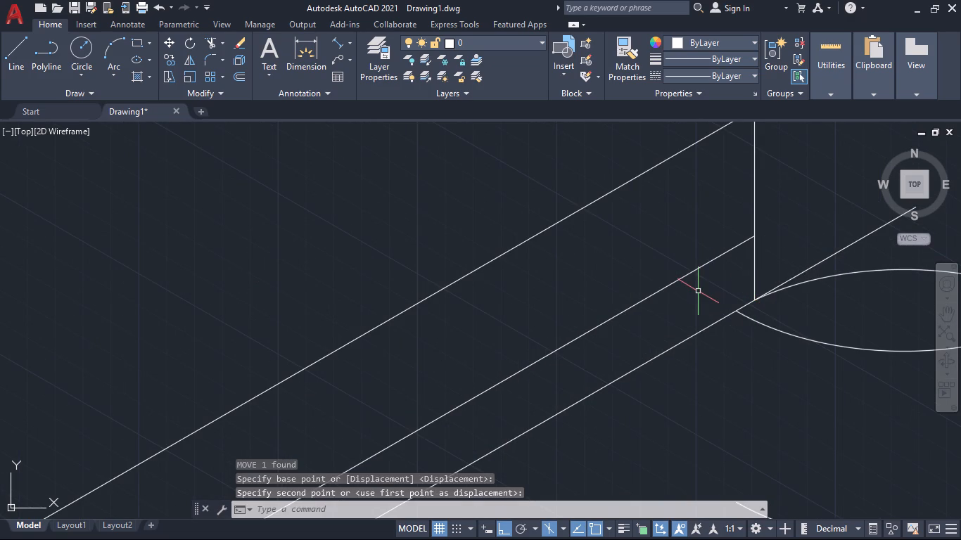
key(Escape)
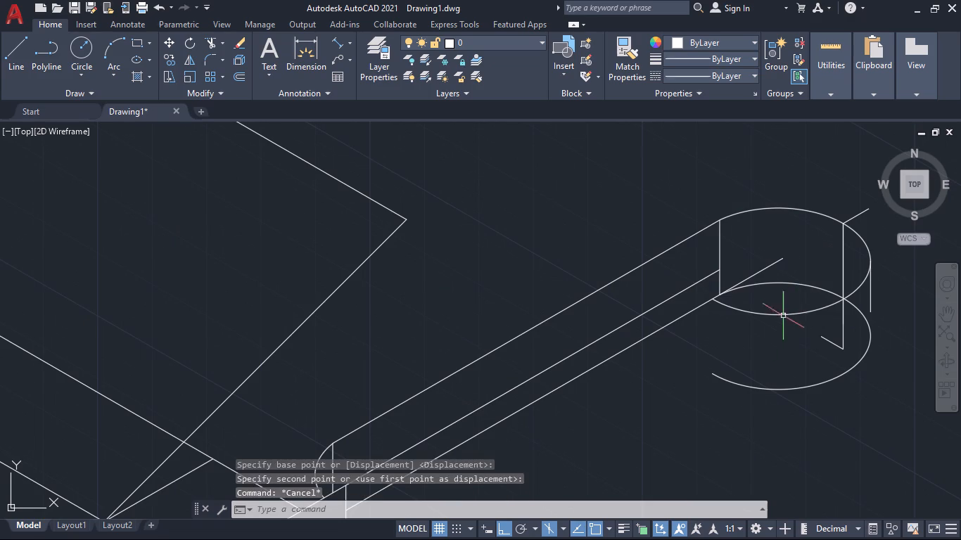
Trim away the front arc portions and the short vertical tangent line at the extension's far end.
text(tr)
key(Return)
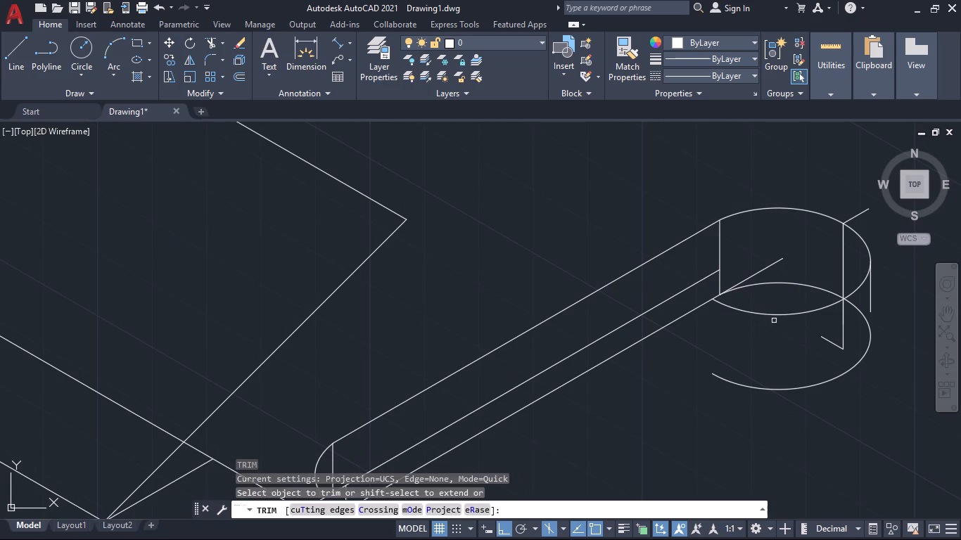
click(777, 311)
drag(790, 324, 827, 356)
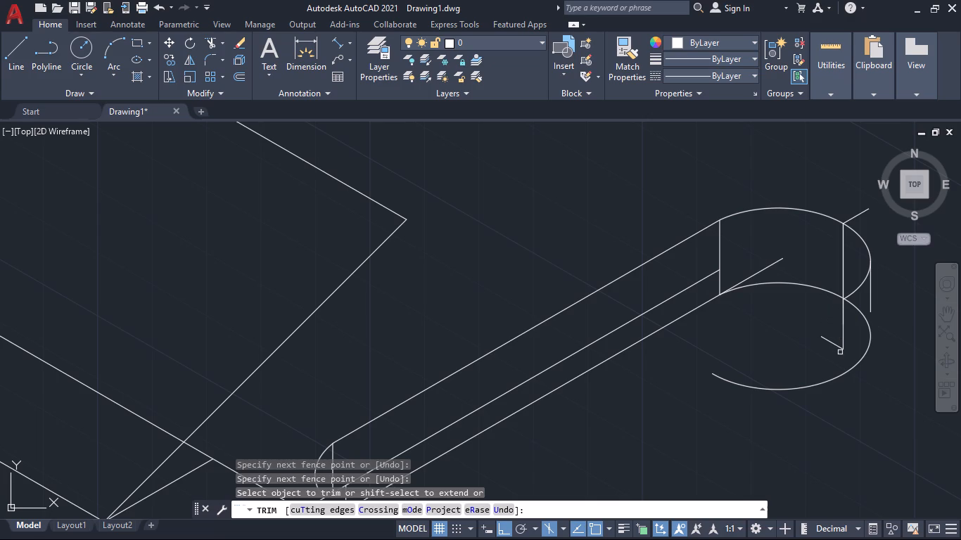
click(864, 229)
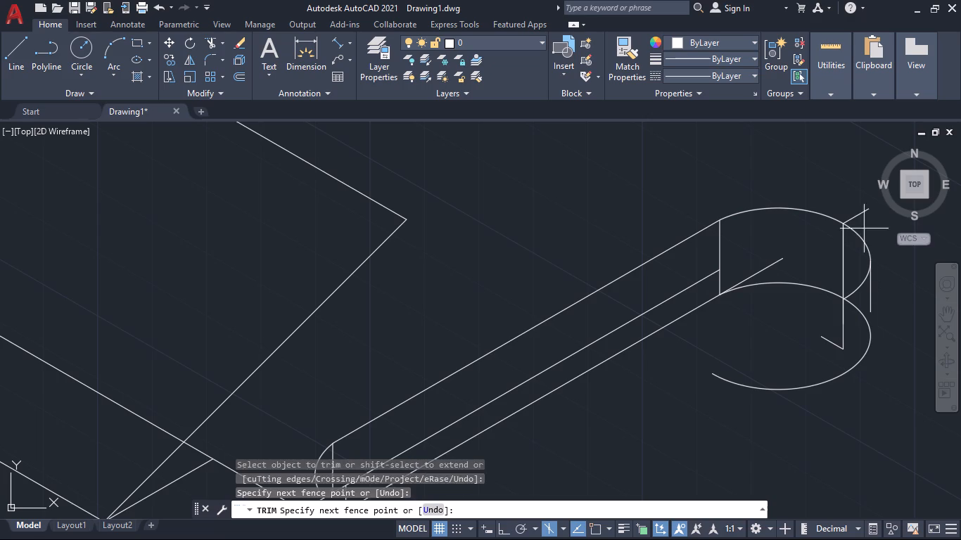
click(862, 368)
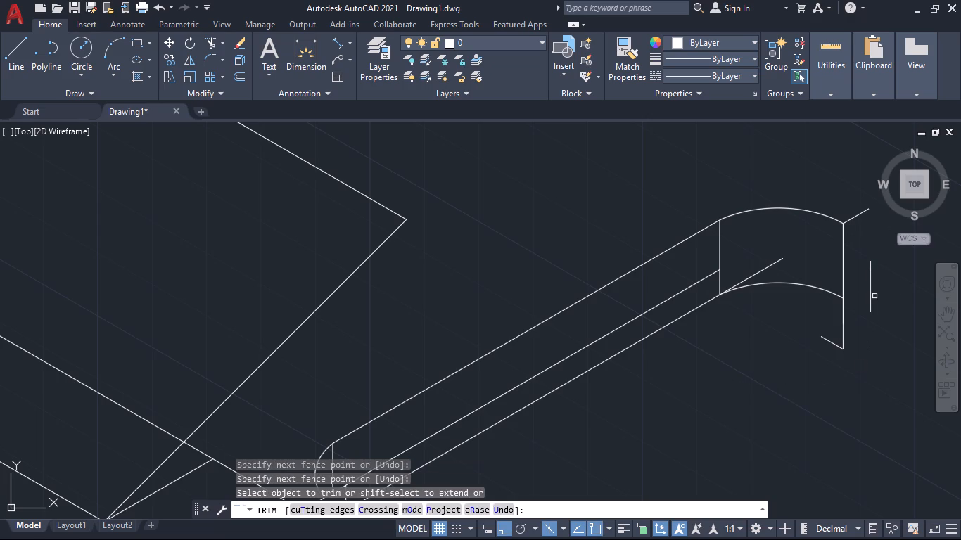
click(874, 296)
click(866, 293)
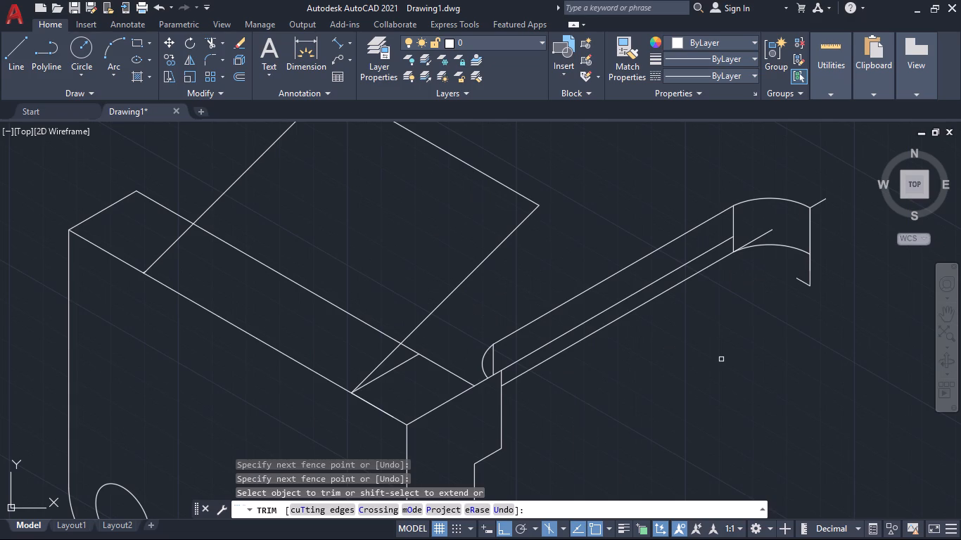
Trim the extension's middle lengthwise line and the leftover stubs inside and below its curved end.
click(641, 291)
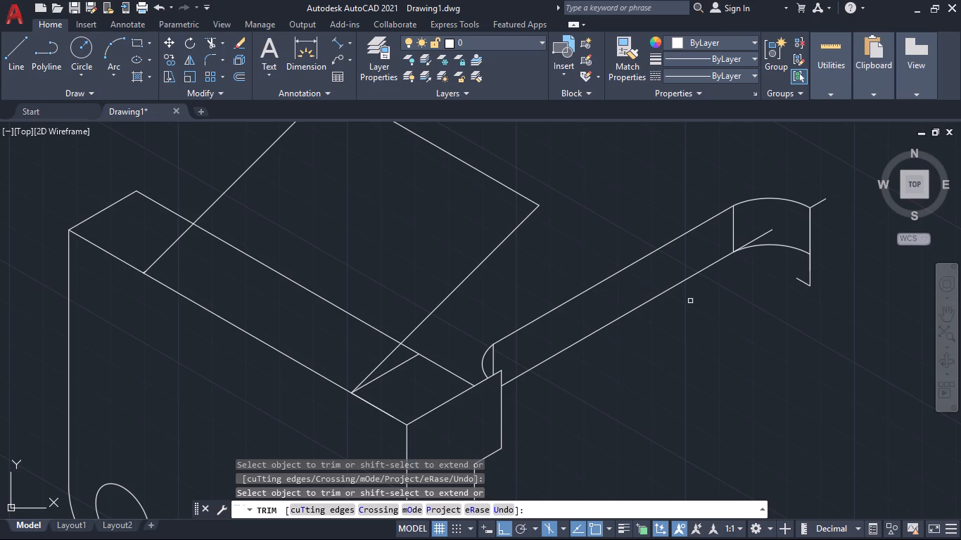
click(757, 233)
click(774, 237)
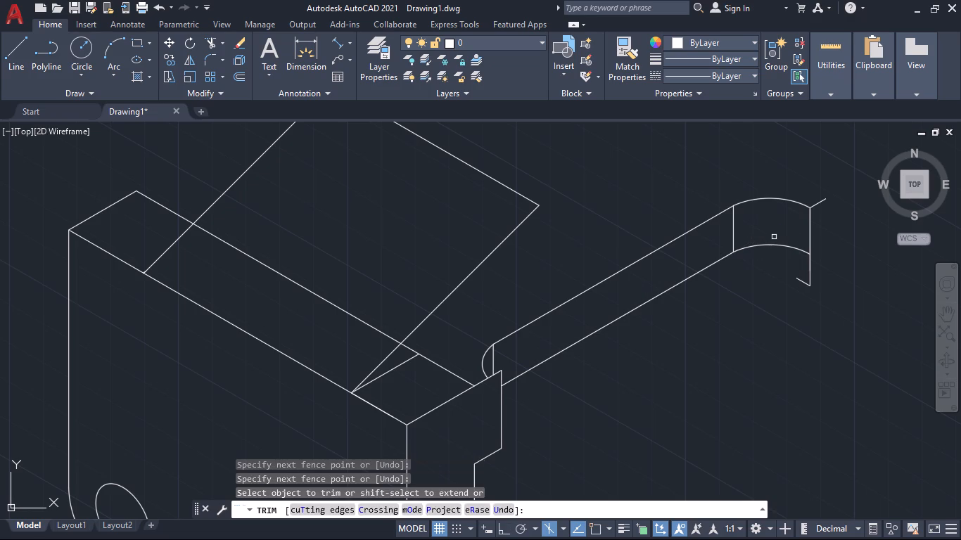
click(791, 275)
click(825, 278)
click(798, 285)
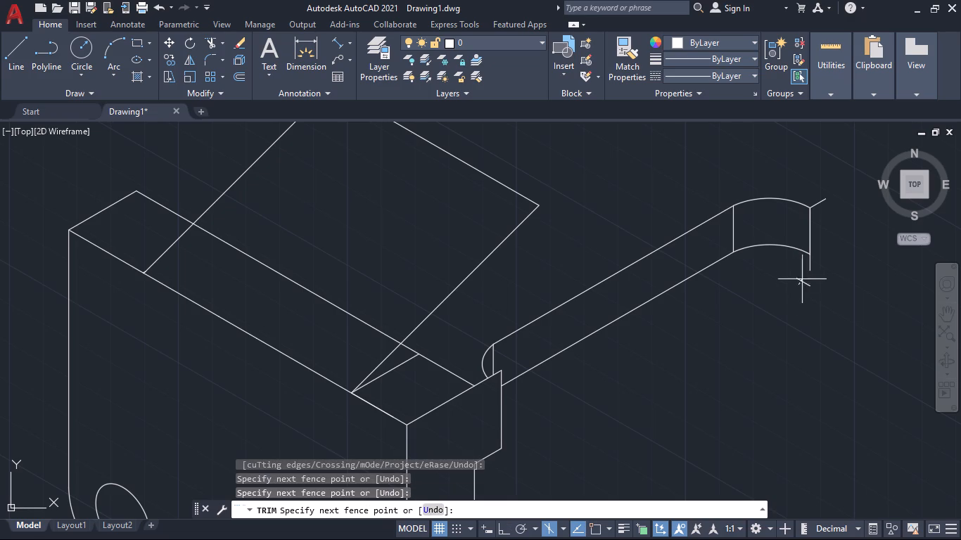
click(812, 264)
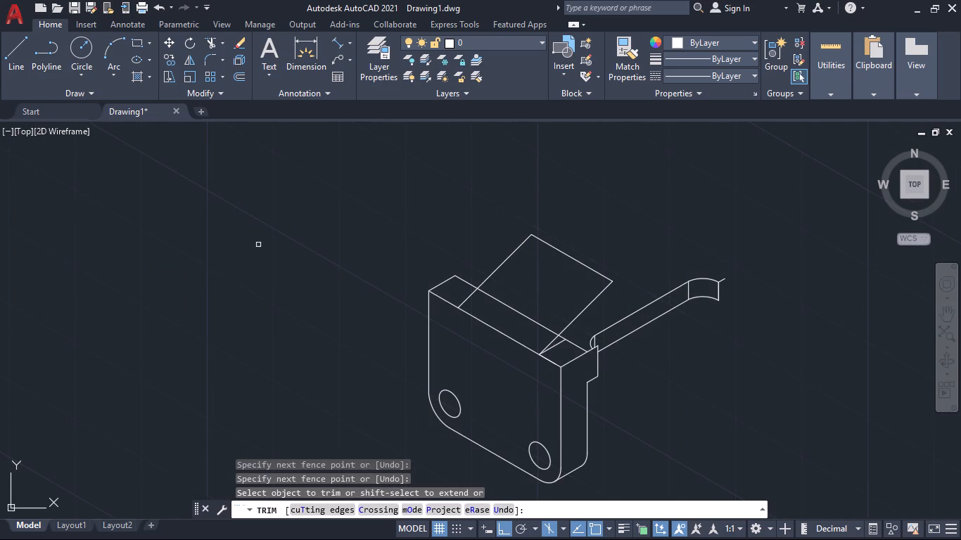
Trim the part of the plate's rear top edge hidden behind the 45° arm.
click(444, 274)
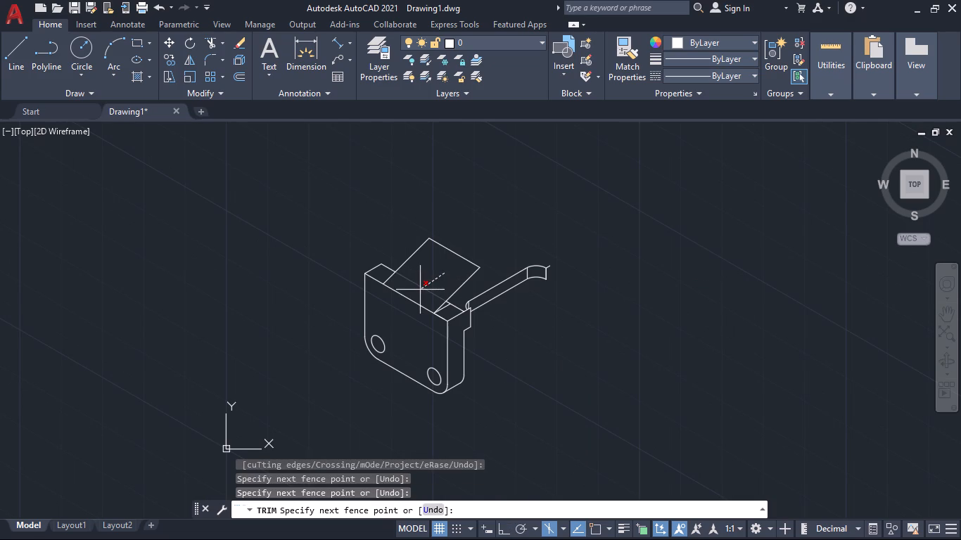
click(420, 290)
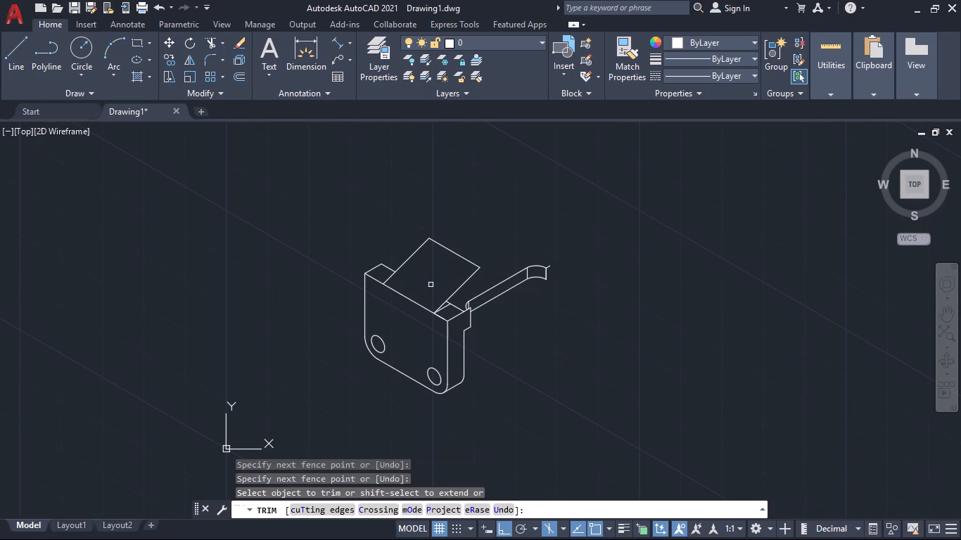
key(Escape)
Draw a line in the right isoplane from the short line's end on the plate's rear top edge, trying 140 first, then 100 long.
key(l)
key(Return)
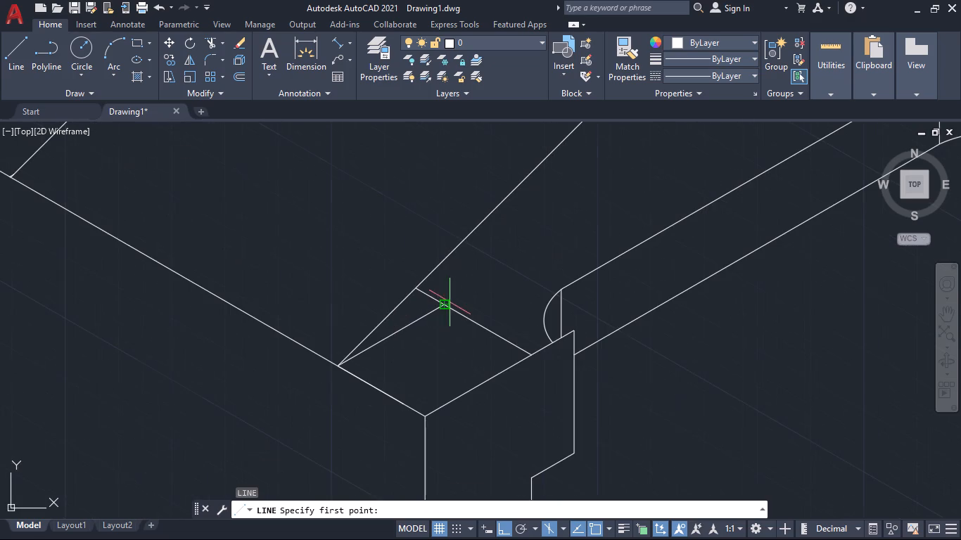
click(445, 306)
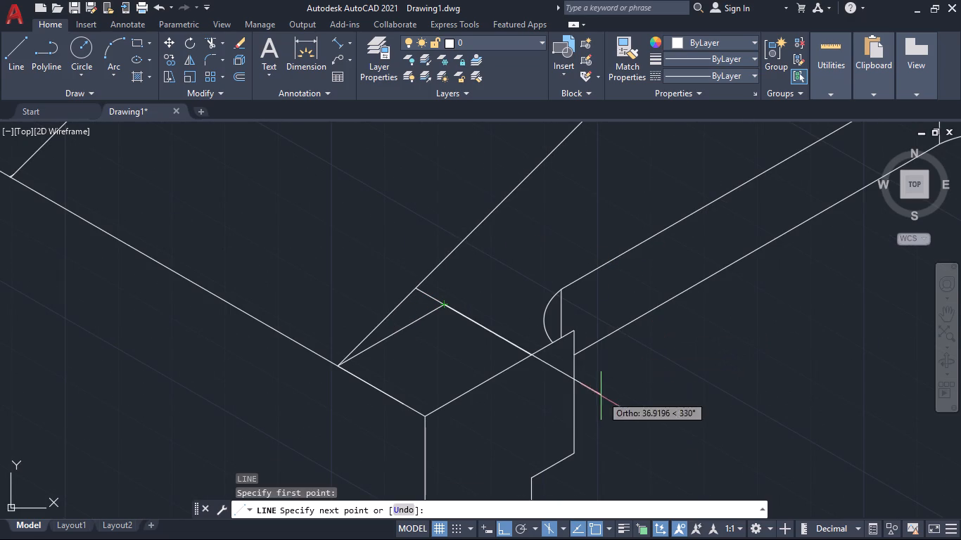
click(561, 525)
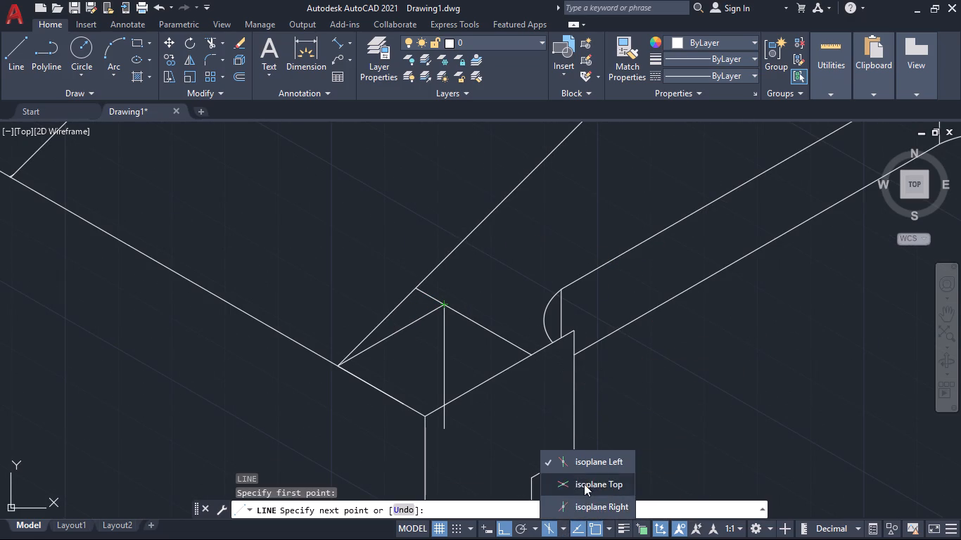
click(583, 506)
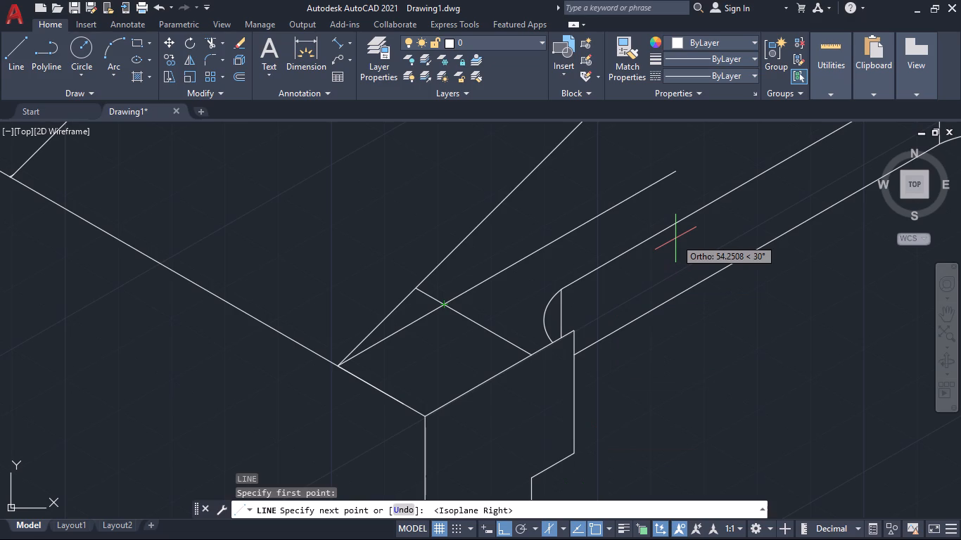
text(140)
key(Return)
ctrl+scroll(675, 238, down, 5)
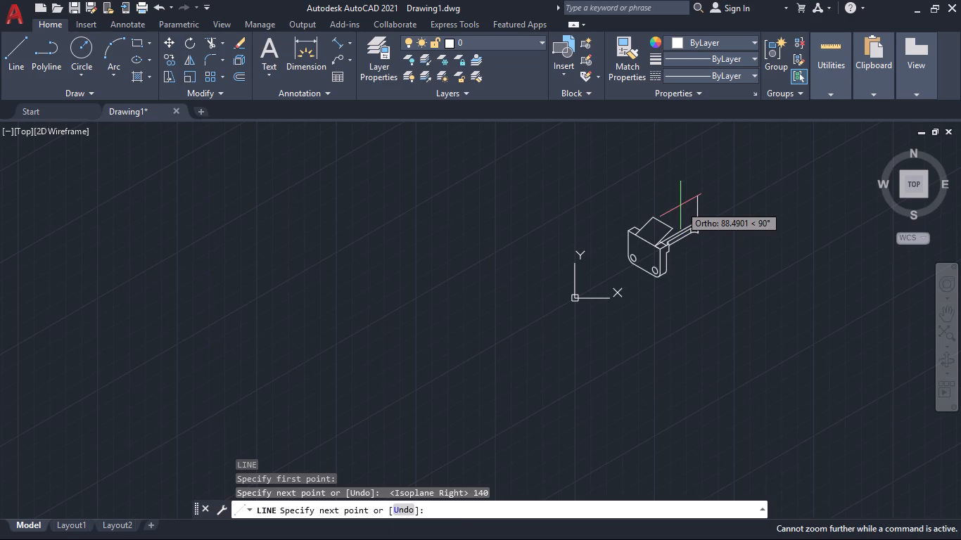
key(ctrl+z)
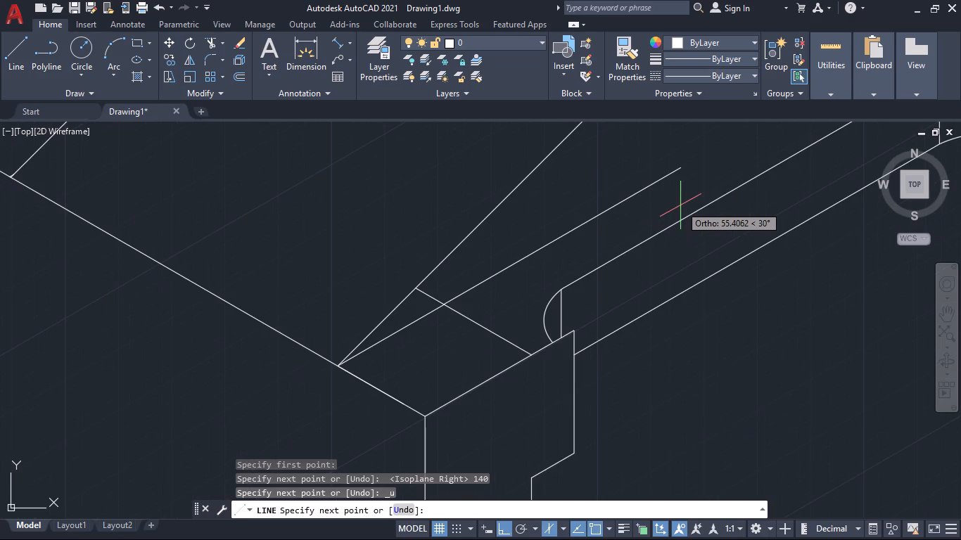
text(100)
key(Return)
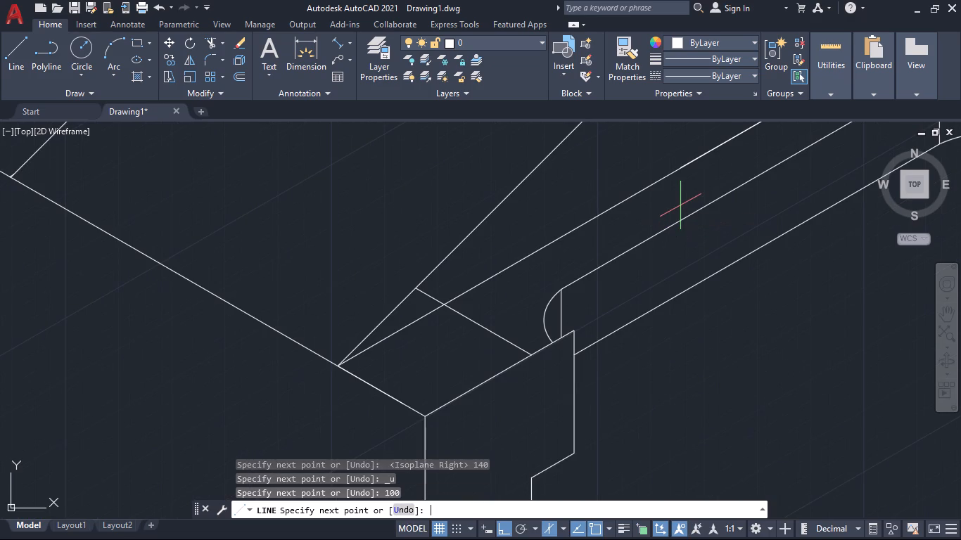
Continue the line with an 85 long segment in the left isoplane, running back at 150° behind the 45° arm.
ctrl+scroll(680, 205, down, 6)
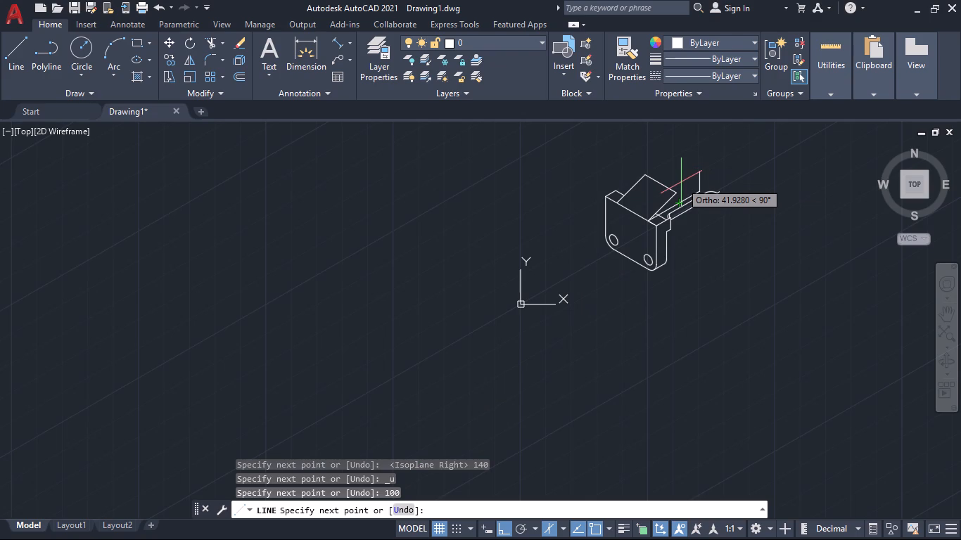
click(561, 525)
click(596, 461)
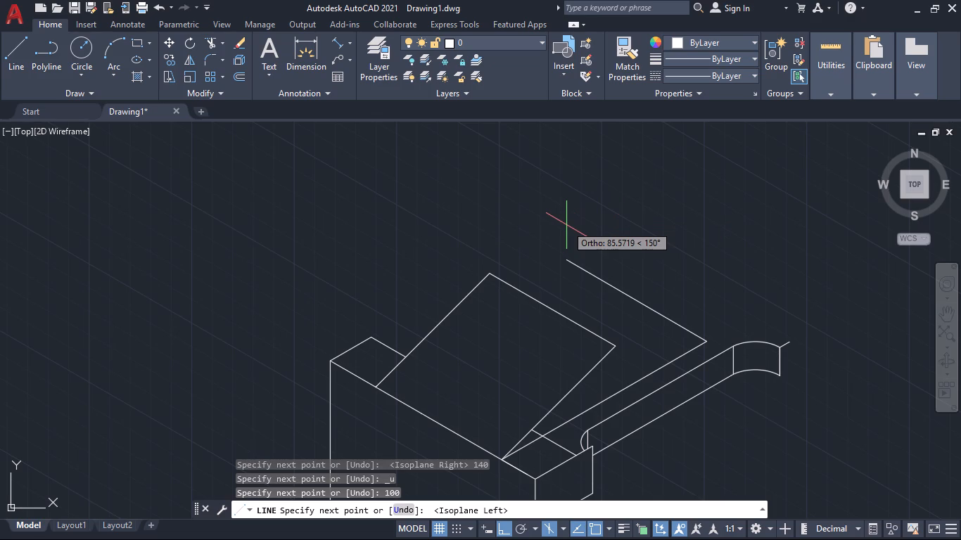
text(85)
key(Return)
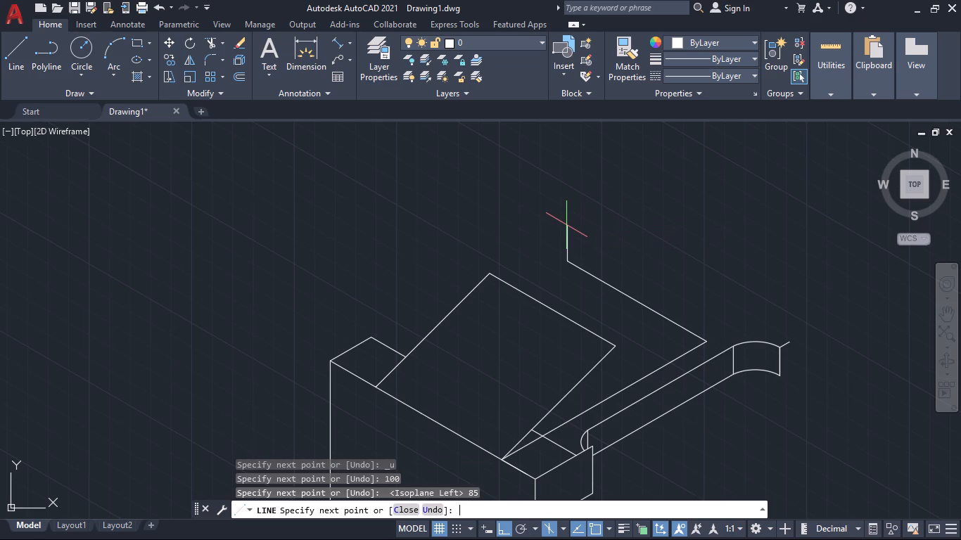
key(Escape)
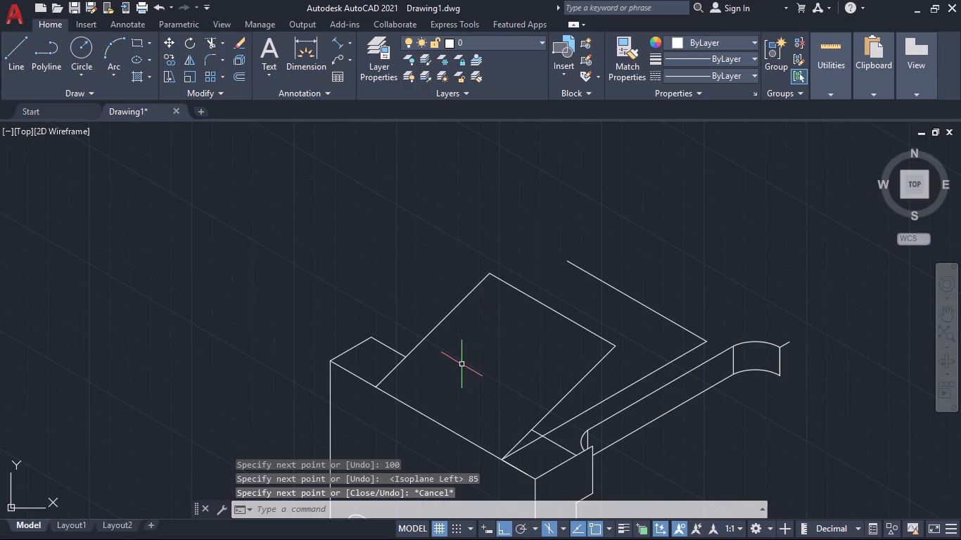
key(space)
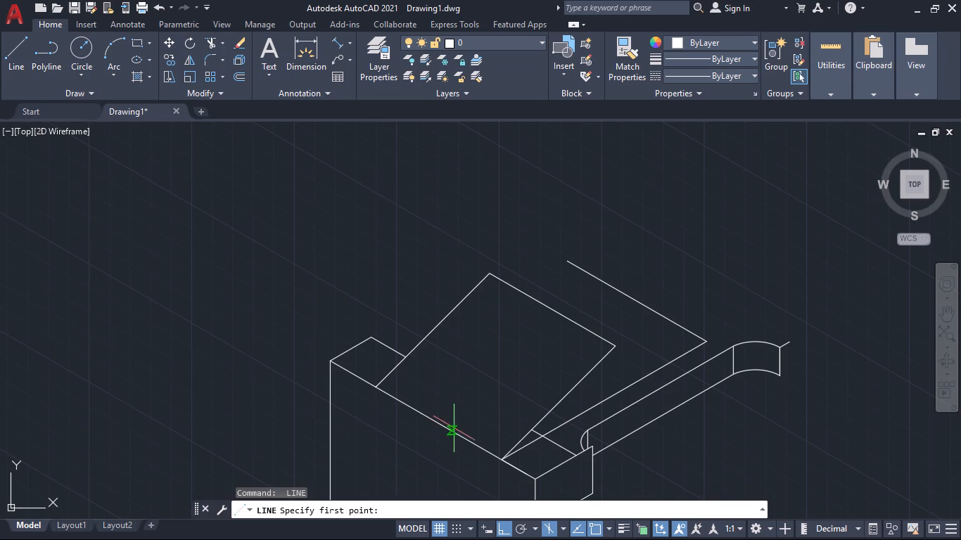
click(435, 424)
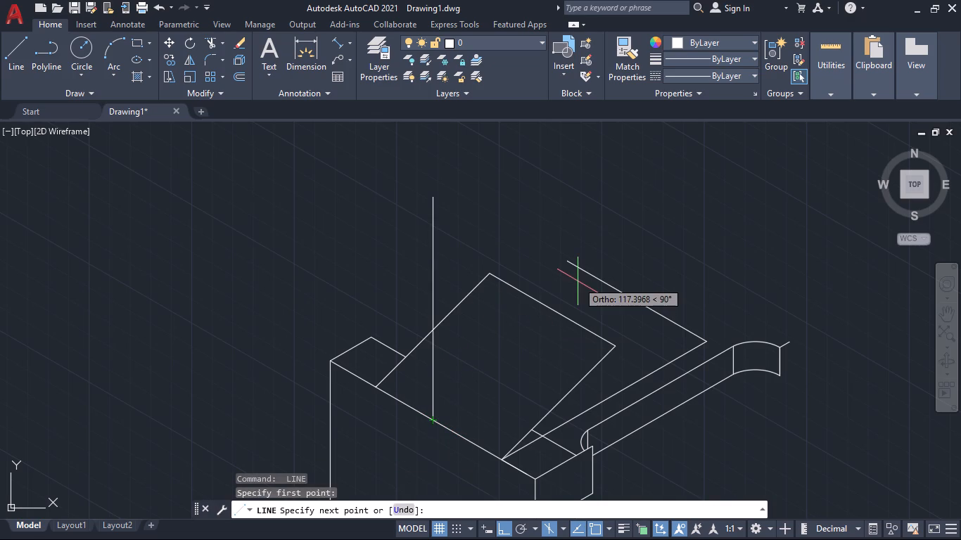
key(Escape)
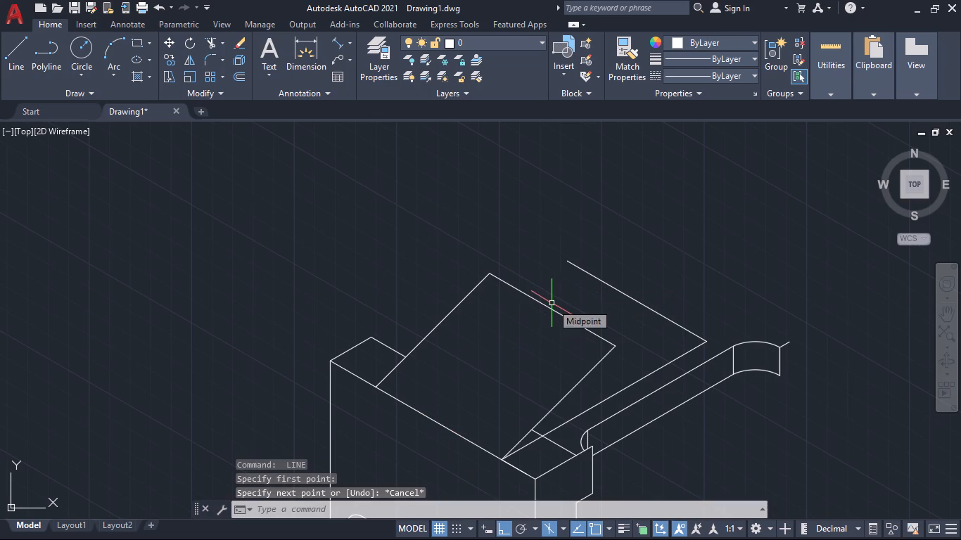
Draw a 45° line from the midpoint of the arm's upper end edge down past the plate's top front edge.
key(space)
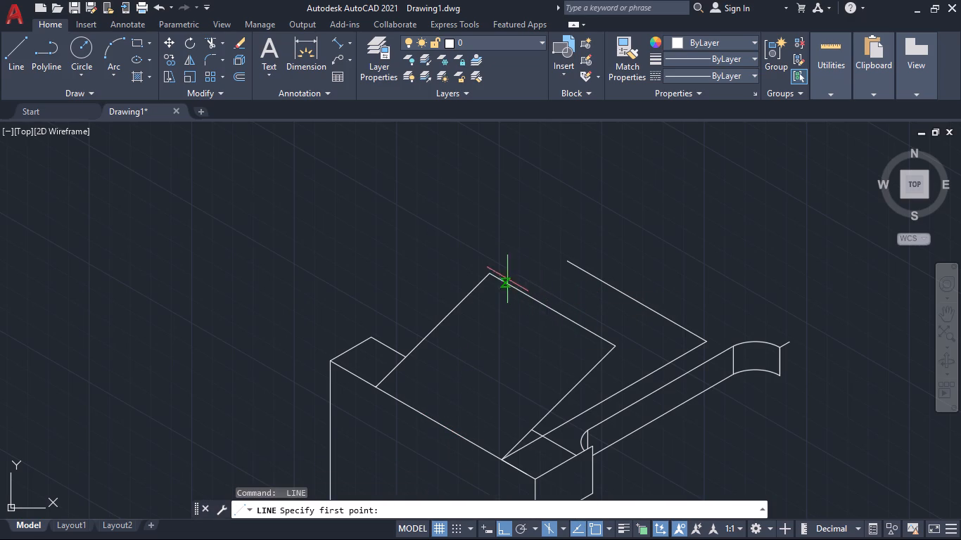
click(555, 312)
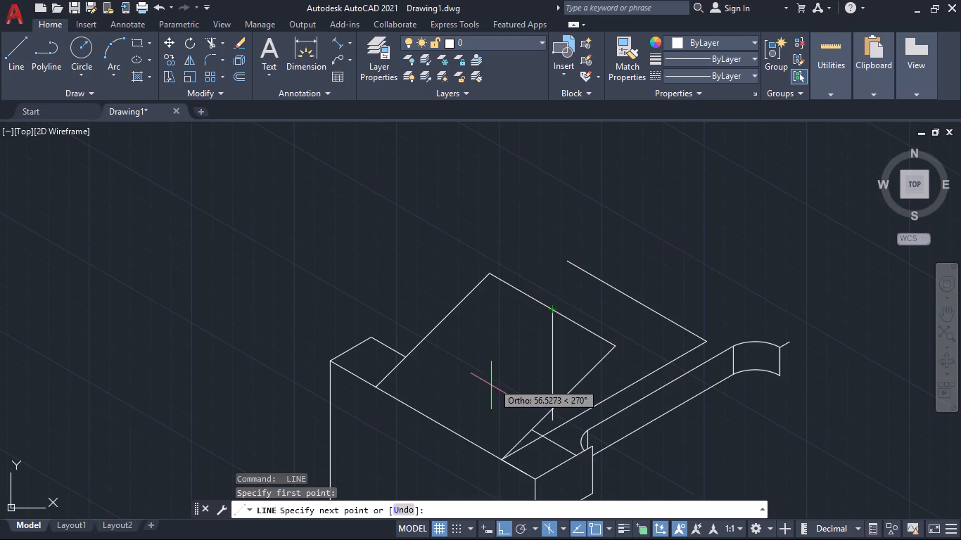
click(562, 524)
click(584, 503)
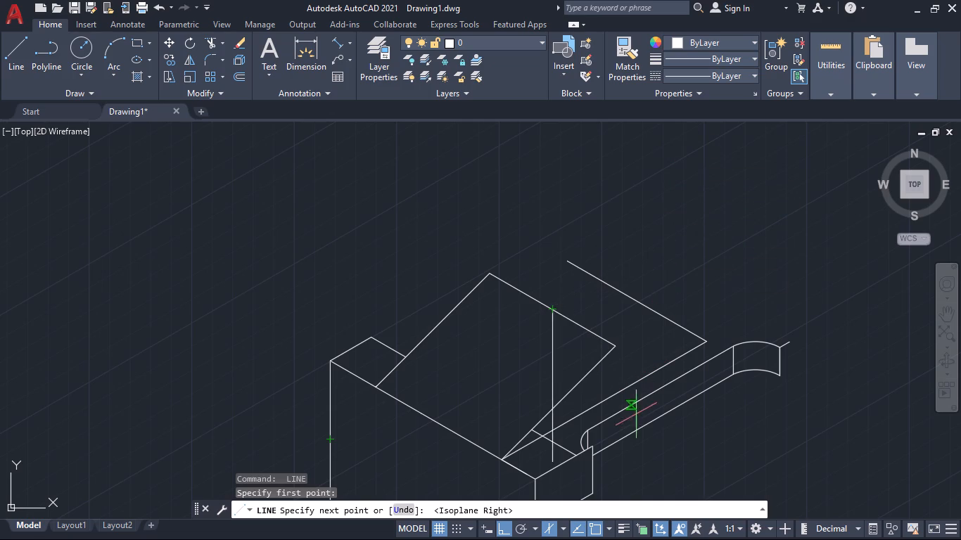
click(535, 526)
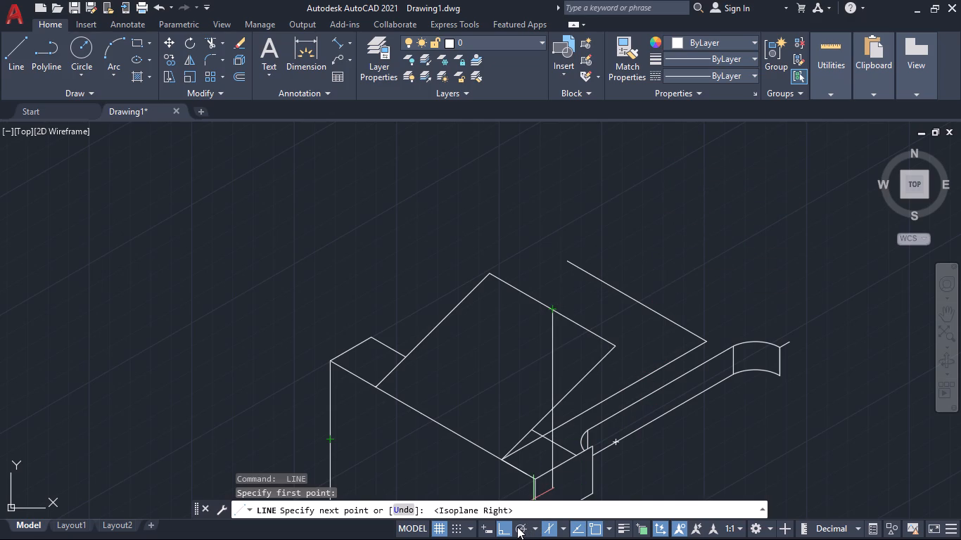
click(517, 527)
click(517, 527)
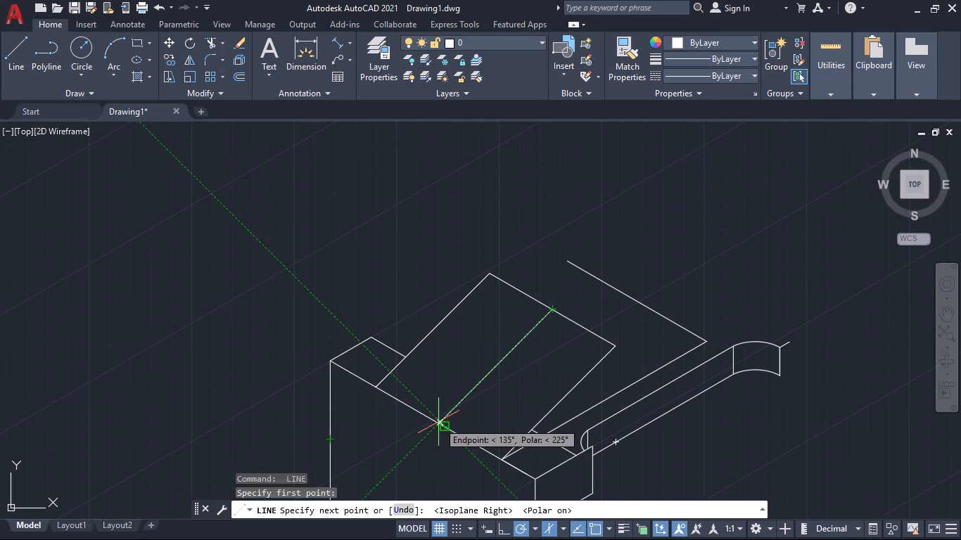
click(415, 447)
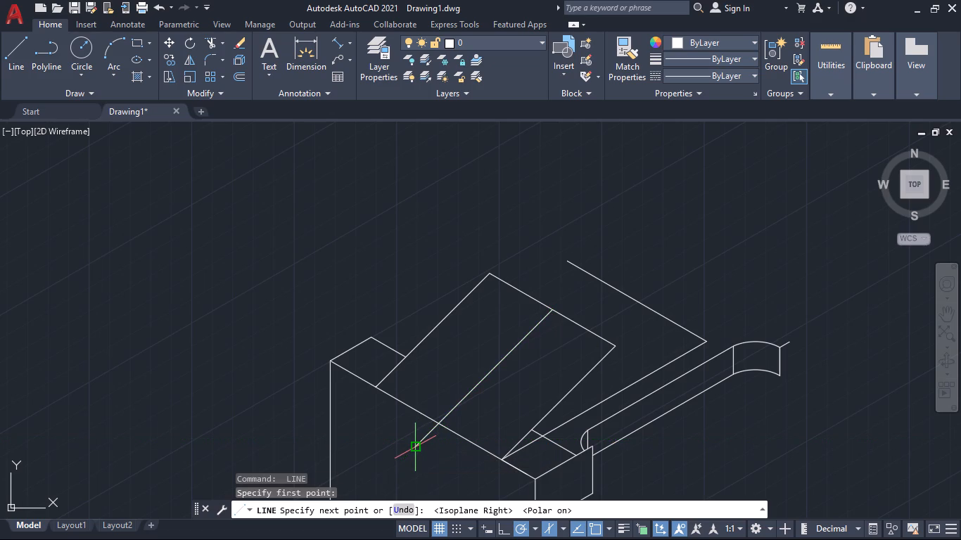
key(space)
Draw a second 45° line from the same midpoint outward, past the 85 long line behind the arm.
key(space)
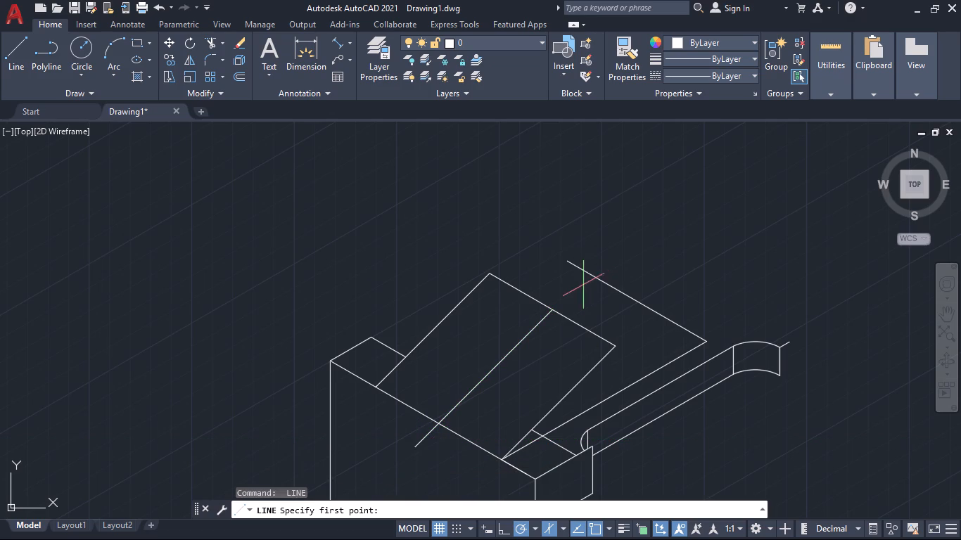
click(554, 308)
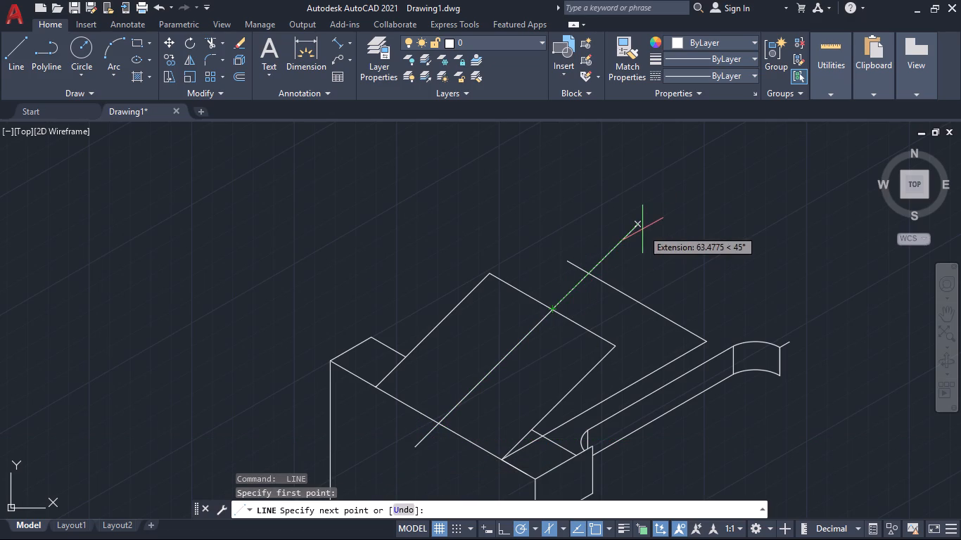
click(661, 199)
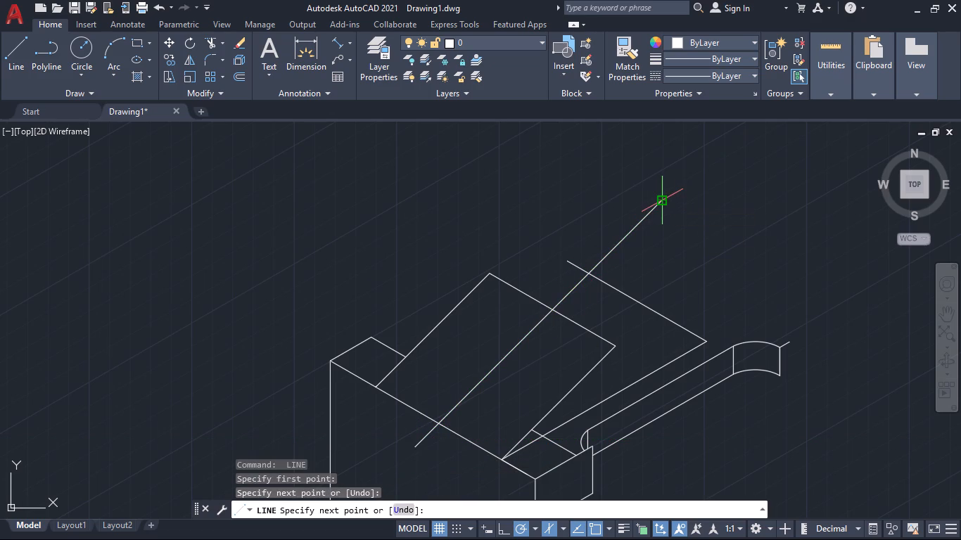
key(Escape)
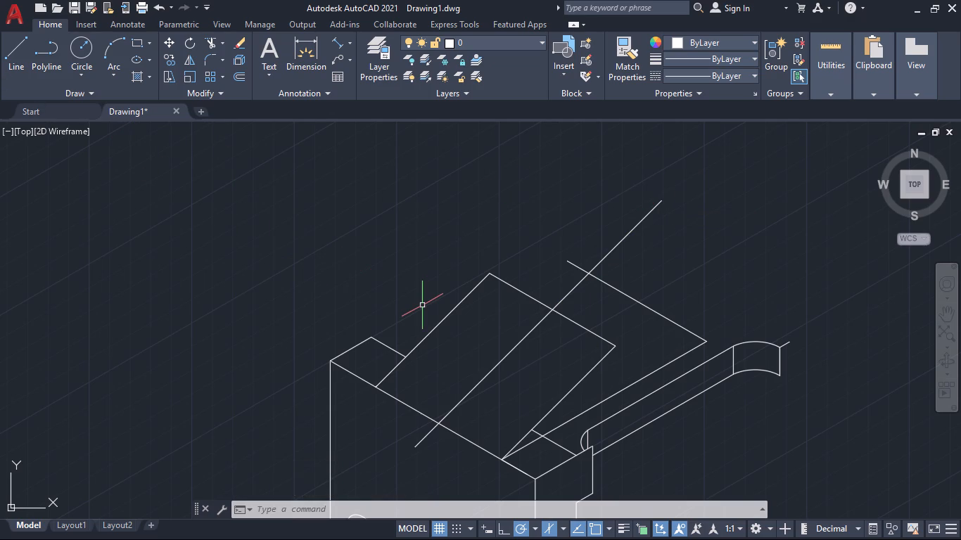
Copy the 100 long line and its overlapping lower segment 2 units in the top isoplane, toward the 45° arm.
text(co)
key(Return)
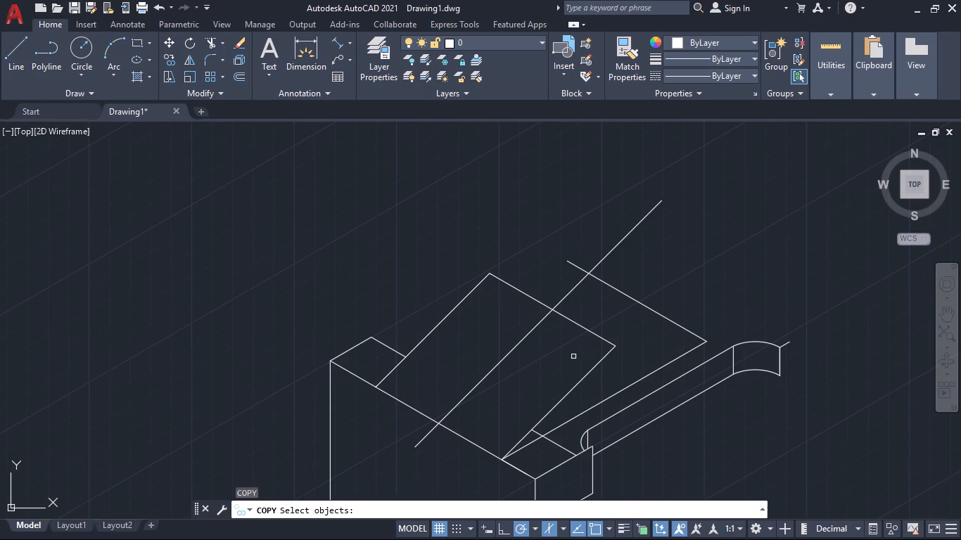
click(613, 395)
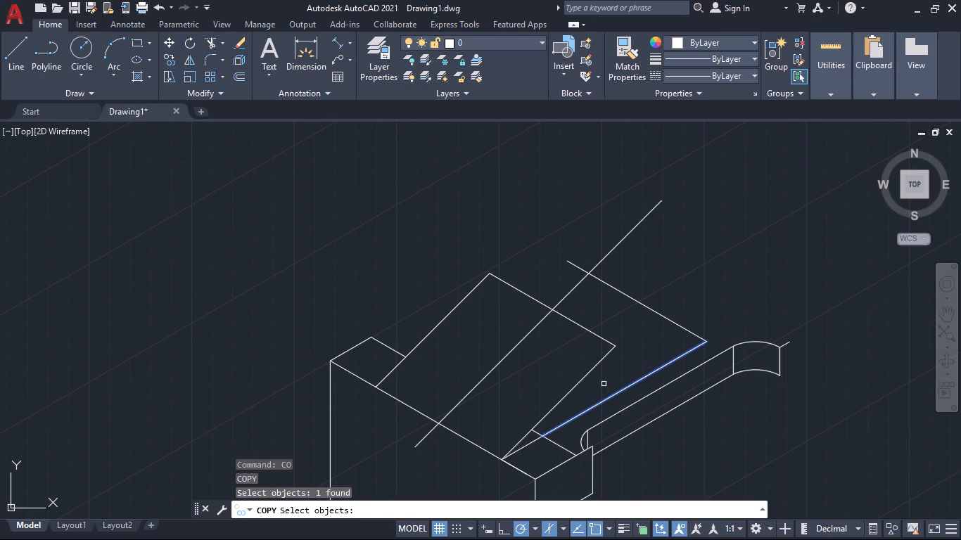
click(532, 444)
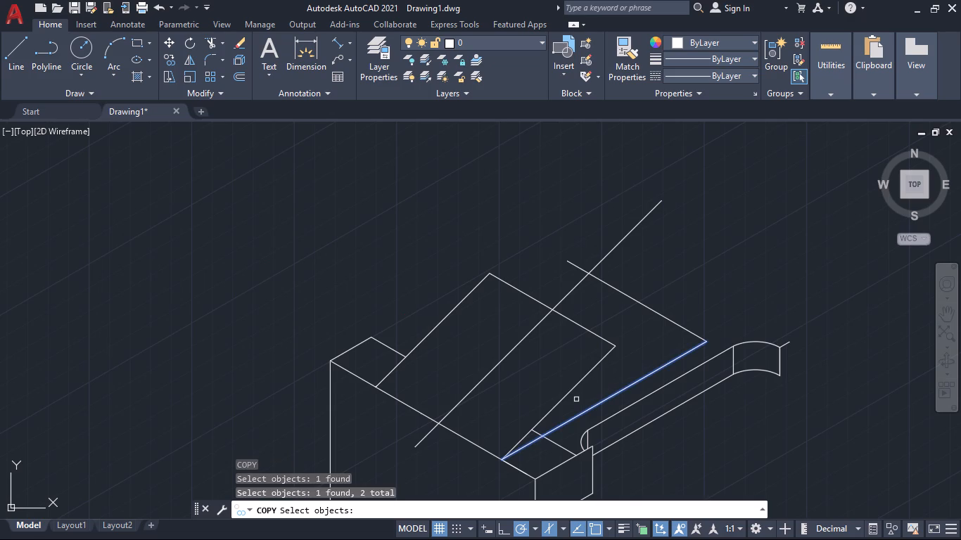
key(Return)
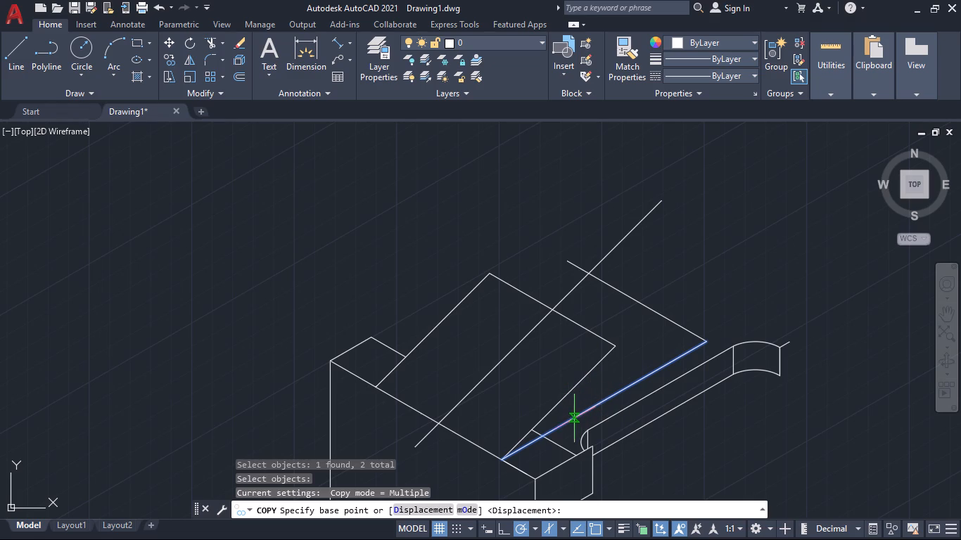
click(546, 437)
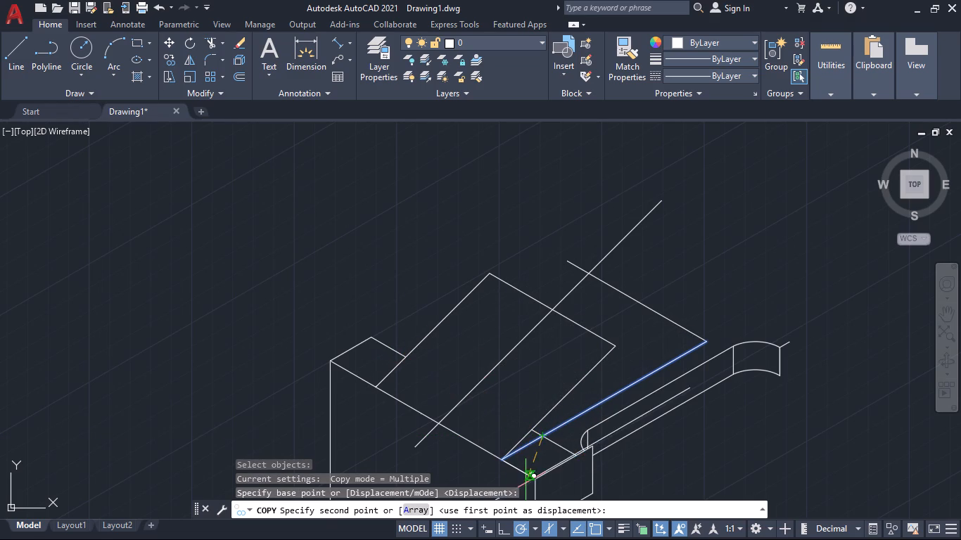
click(506, 532)
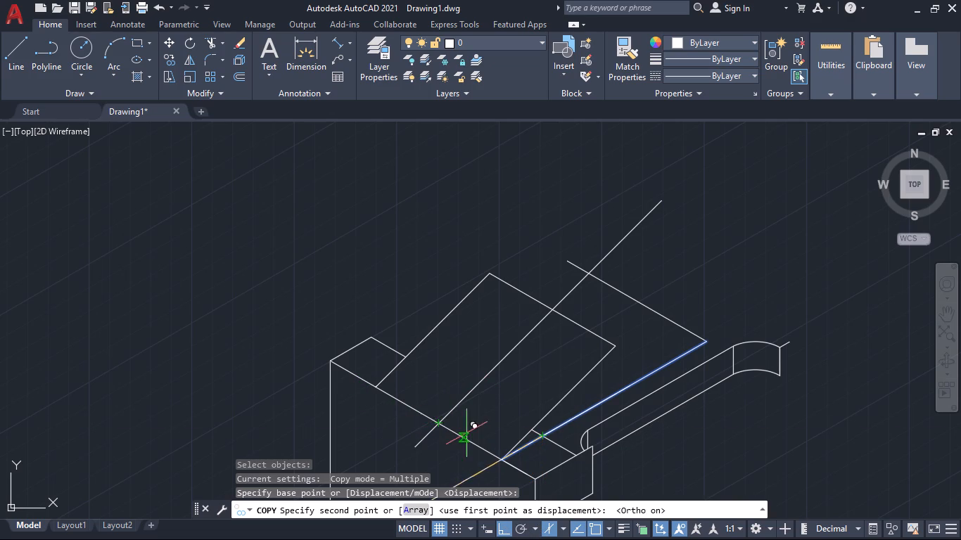
click(561, 528)
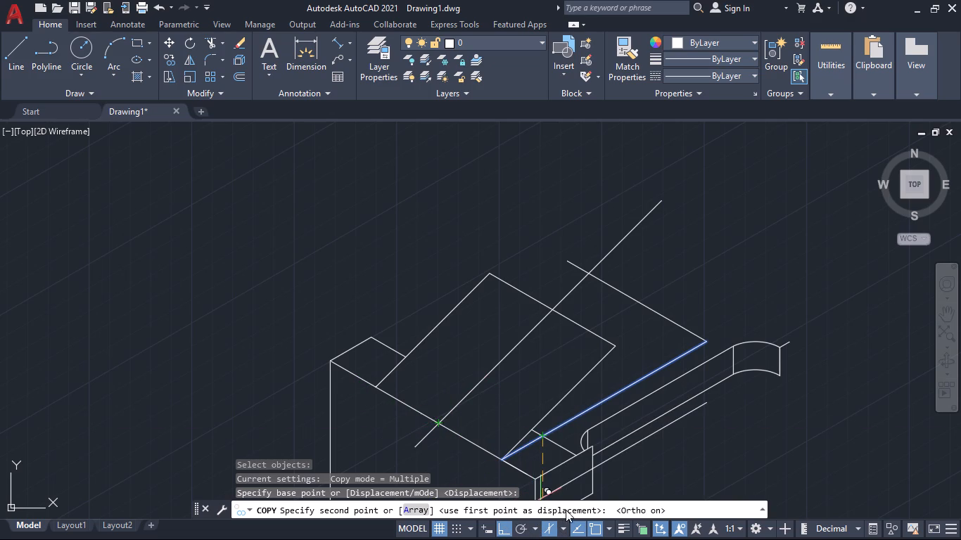
click(574, 487)
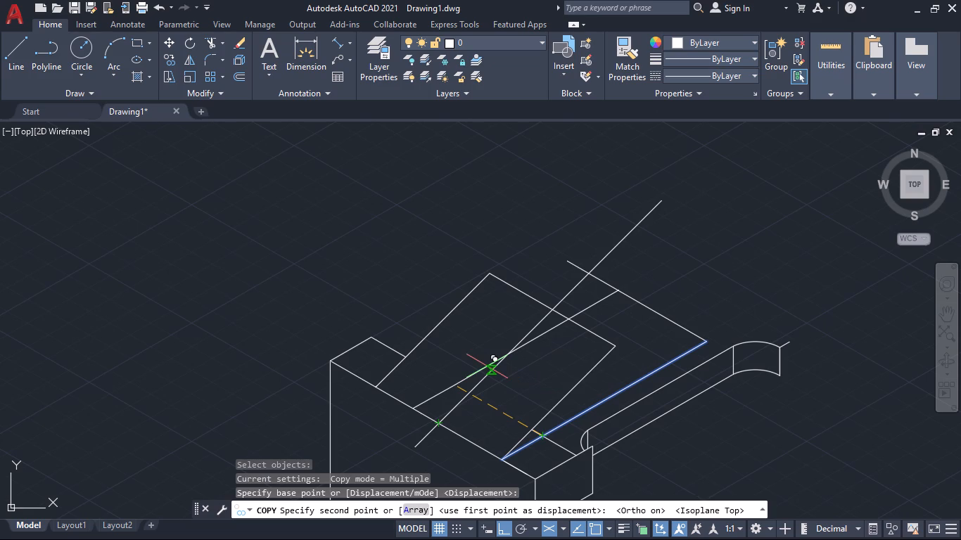
key(2)
key(Return)
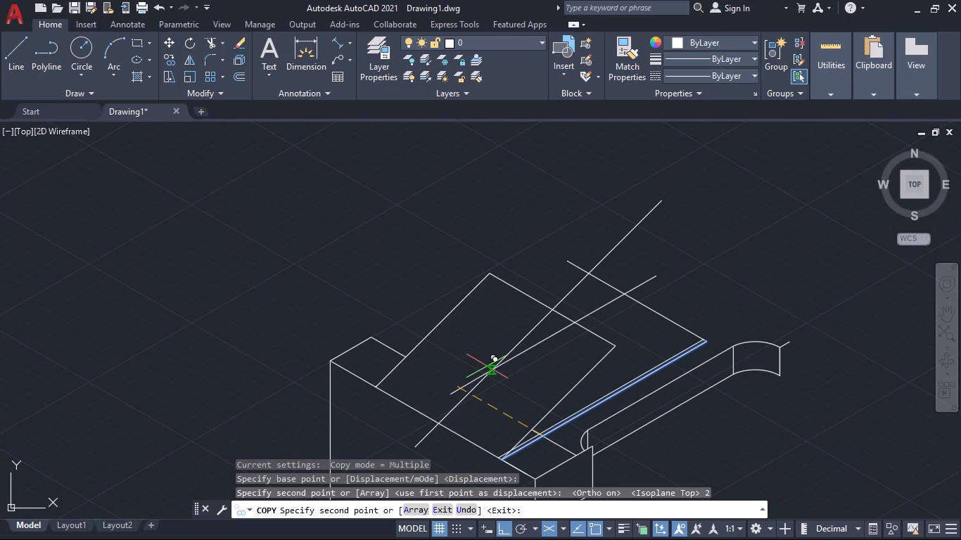
key(Escape)
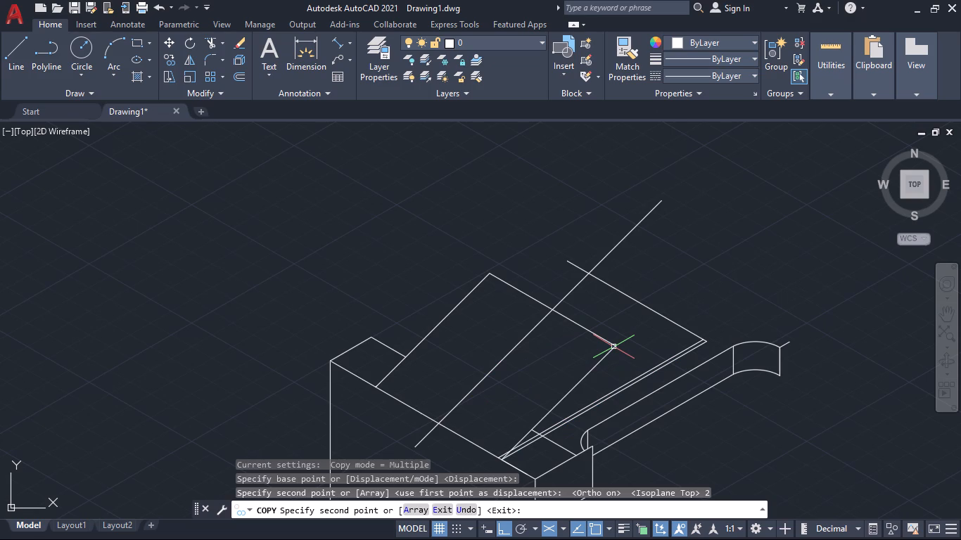
Trim the copied line's stub inside the 45° arm and remove the remaining plate rear top edge between the arm and the plate's side.
text(tr)
key(Return)
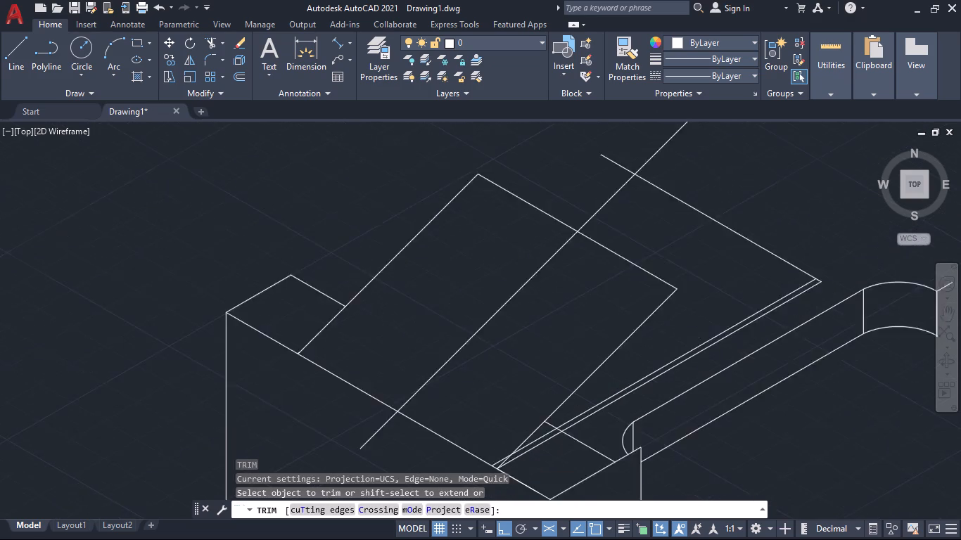
click(521, 321)
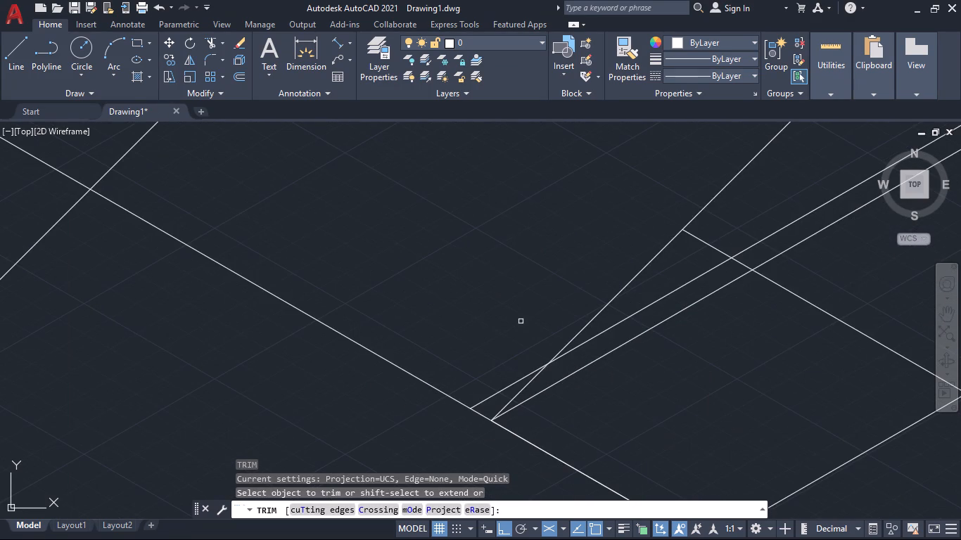
click(498, 398)
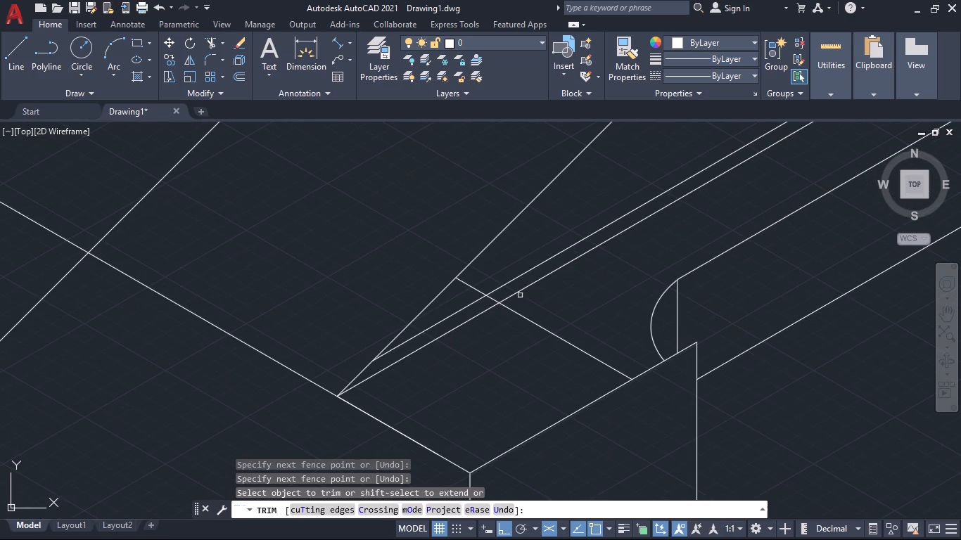
click(493, 298)
click(474, 291)
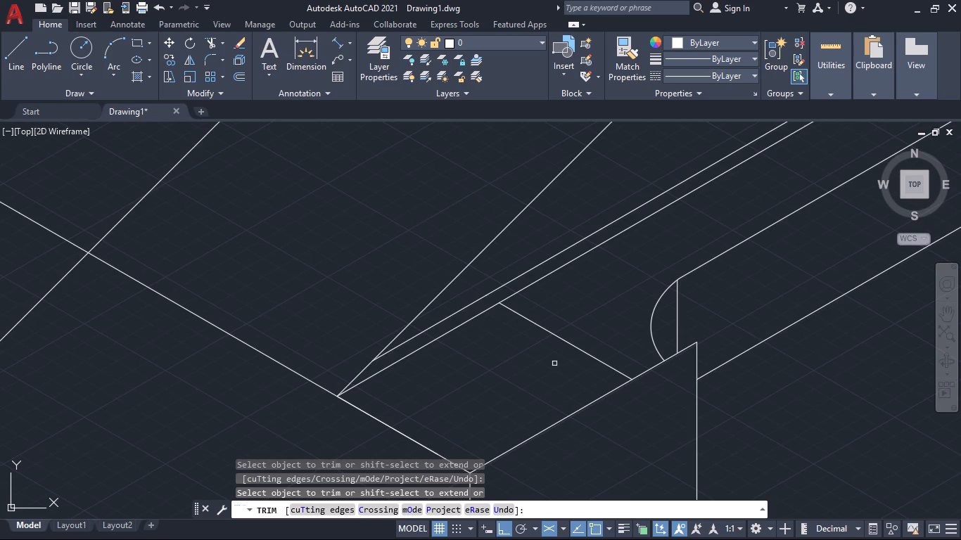
click(590, 327)
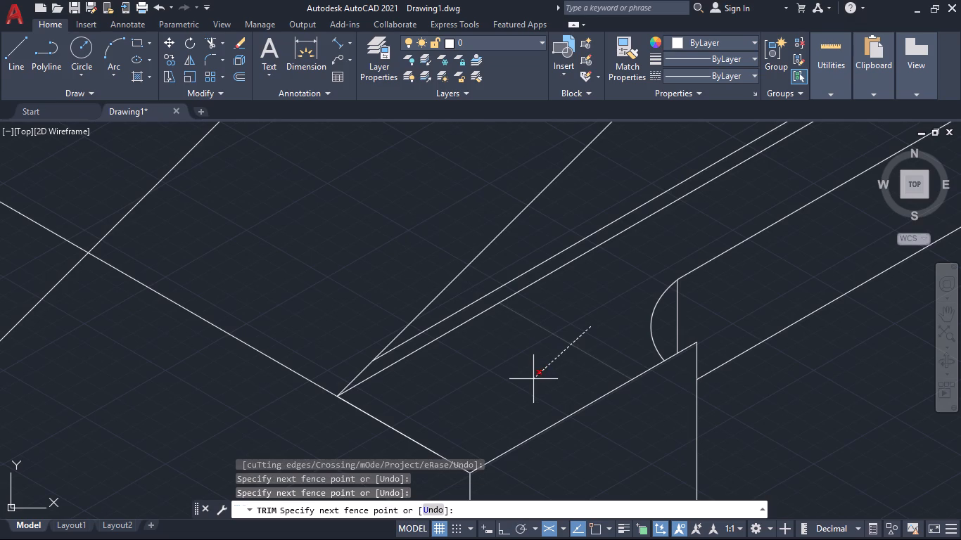
click(533, 379)
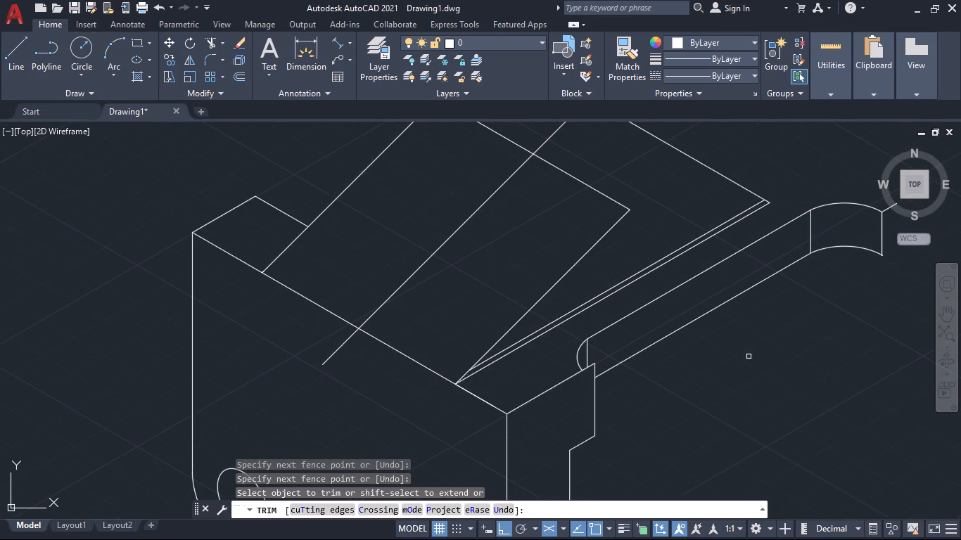
key(Escape)
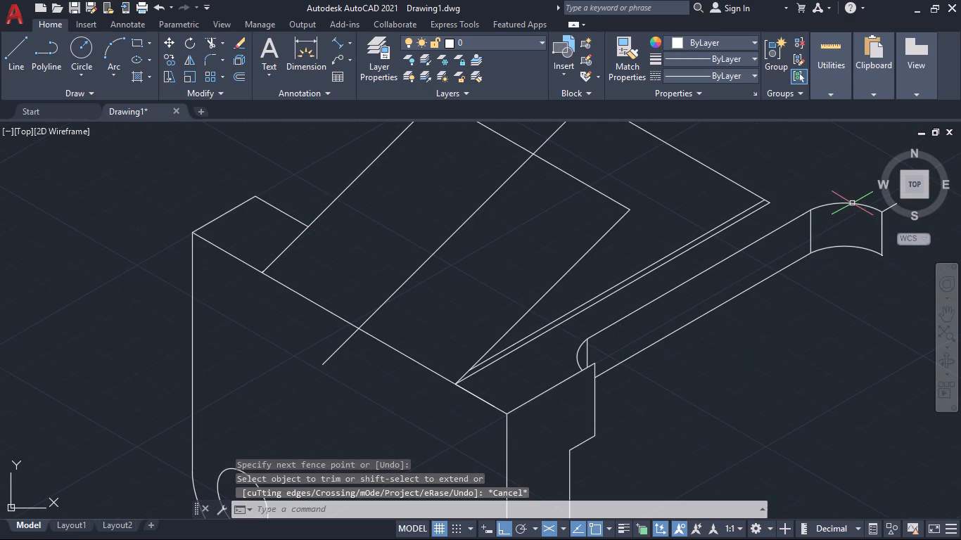
Mirror the upper arc of the extension's rounded end about a line from its upper long edge's midpoint to its lower long edge, keeping the original.
click(851, 203)
text(mi)
key(Return)
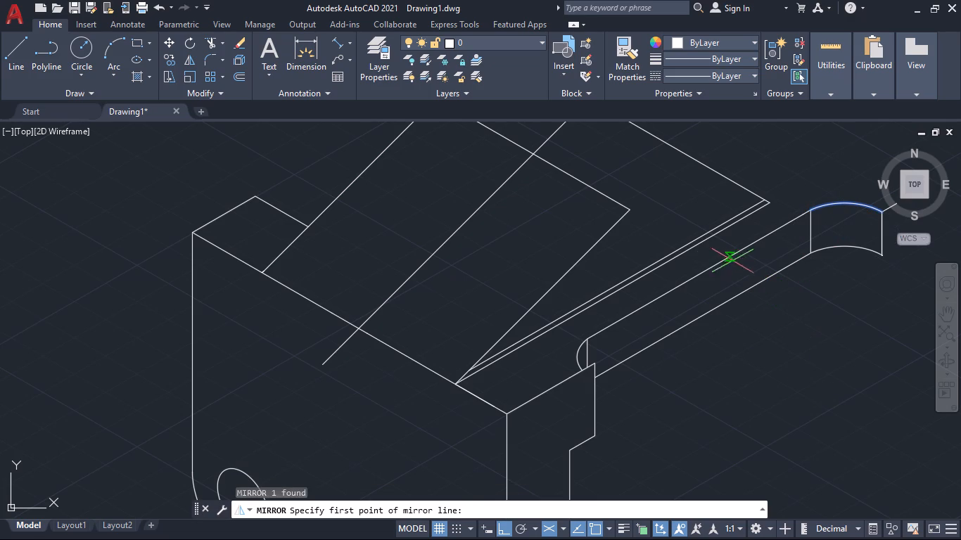
click(697, 275)
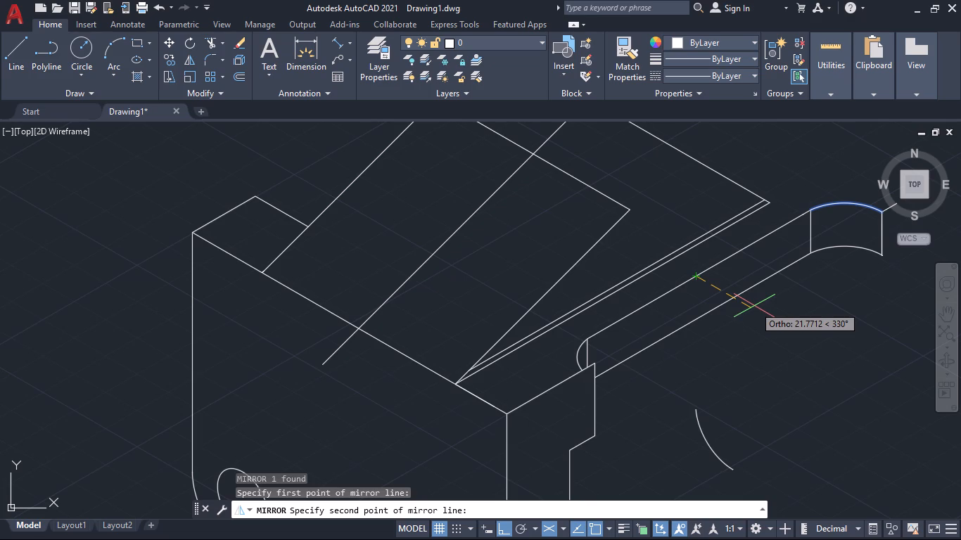
key(Return)
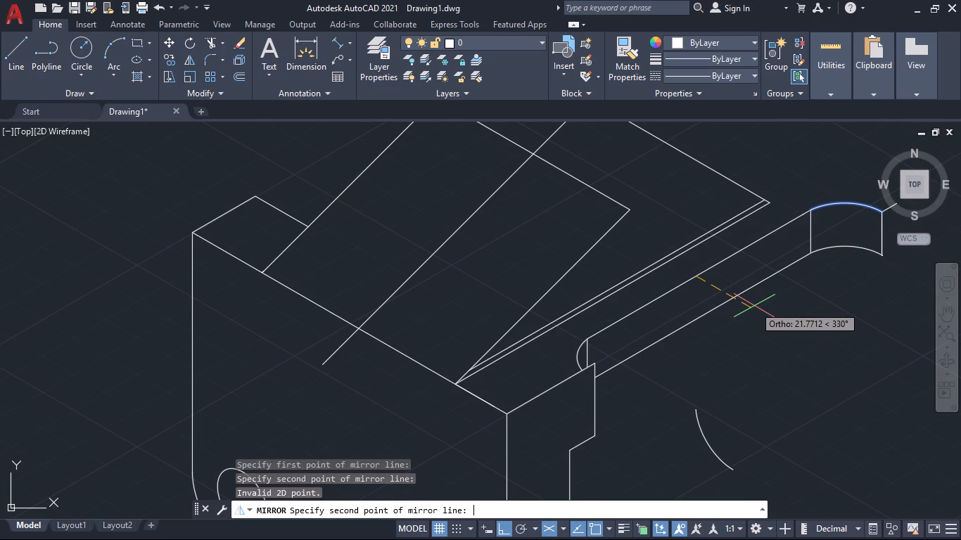
key(Return)
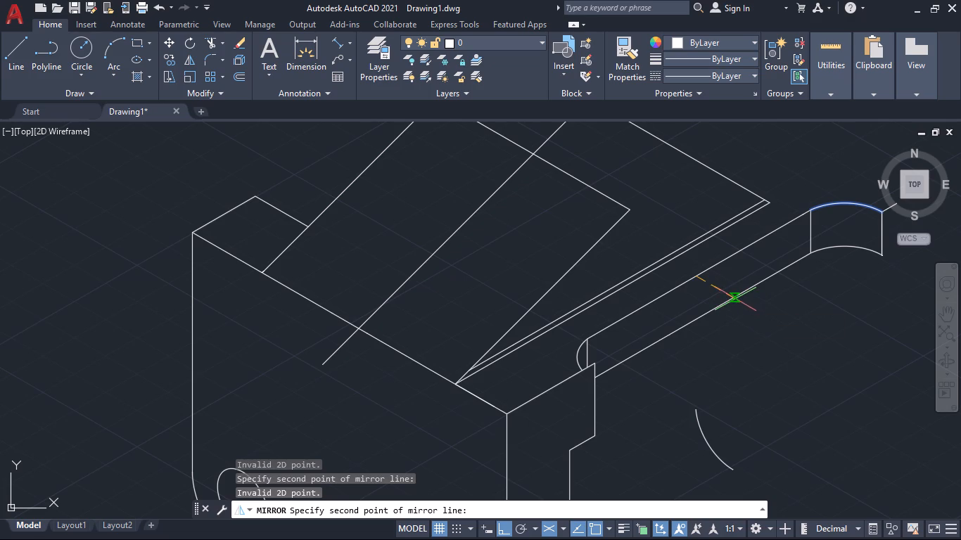
click(735, 299)
key(Return)
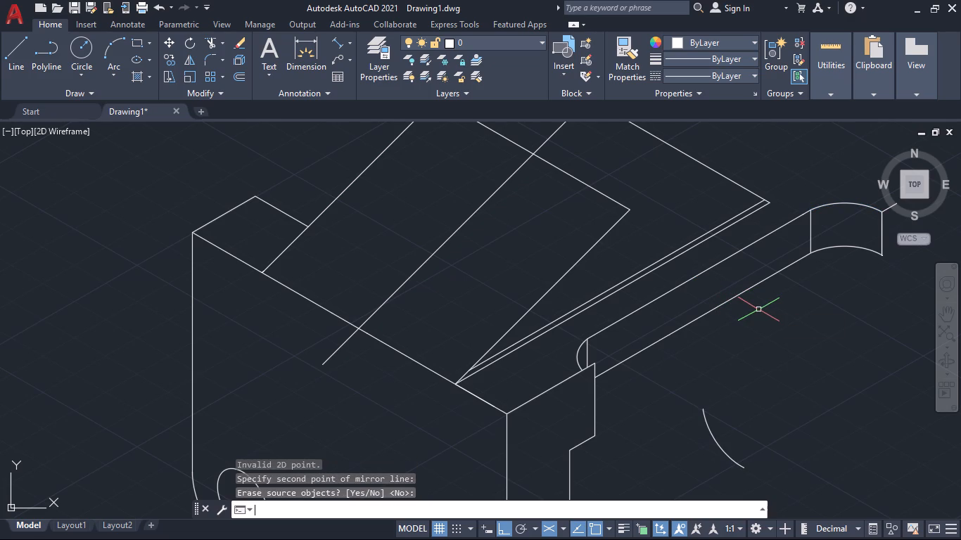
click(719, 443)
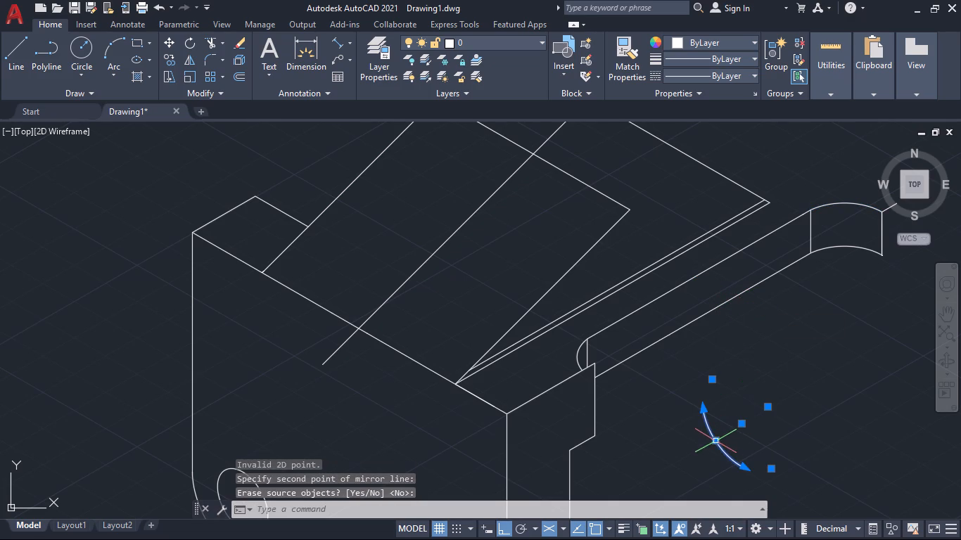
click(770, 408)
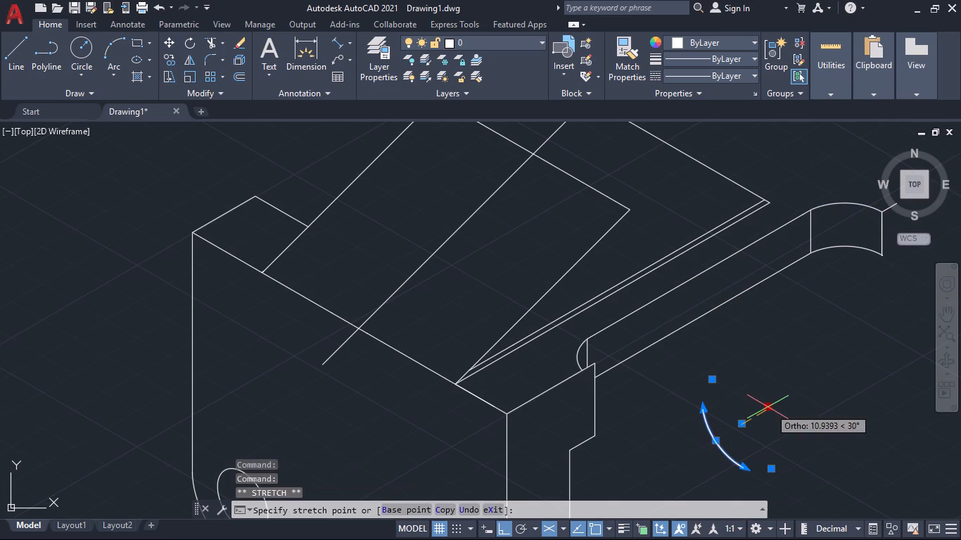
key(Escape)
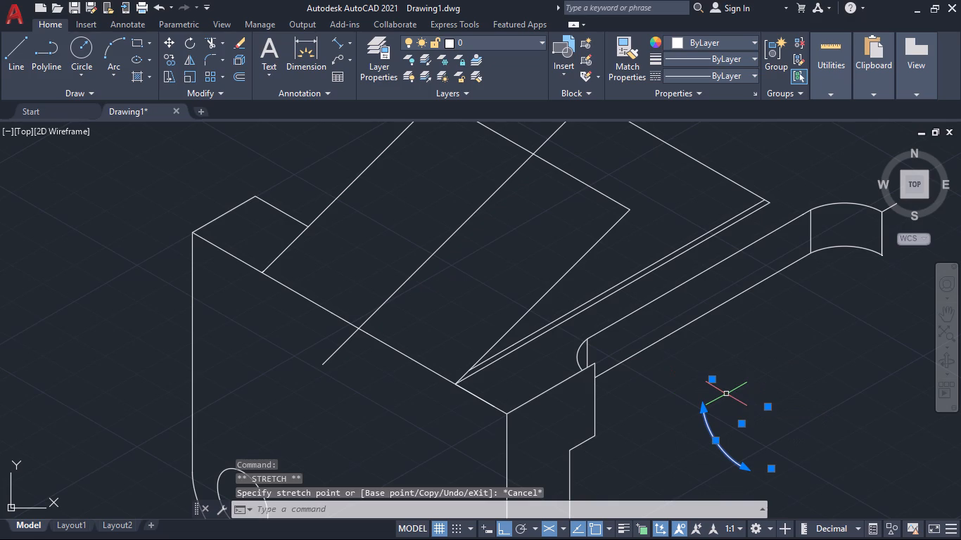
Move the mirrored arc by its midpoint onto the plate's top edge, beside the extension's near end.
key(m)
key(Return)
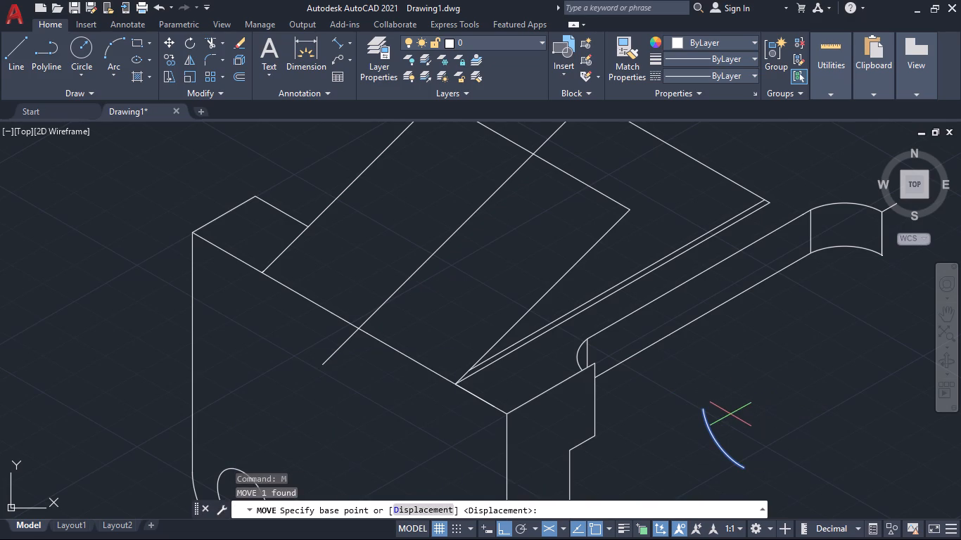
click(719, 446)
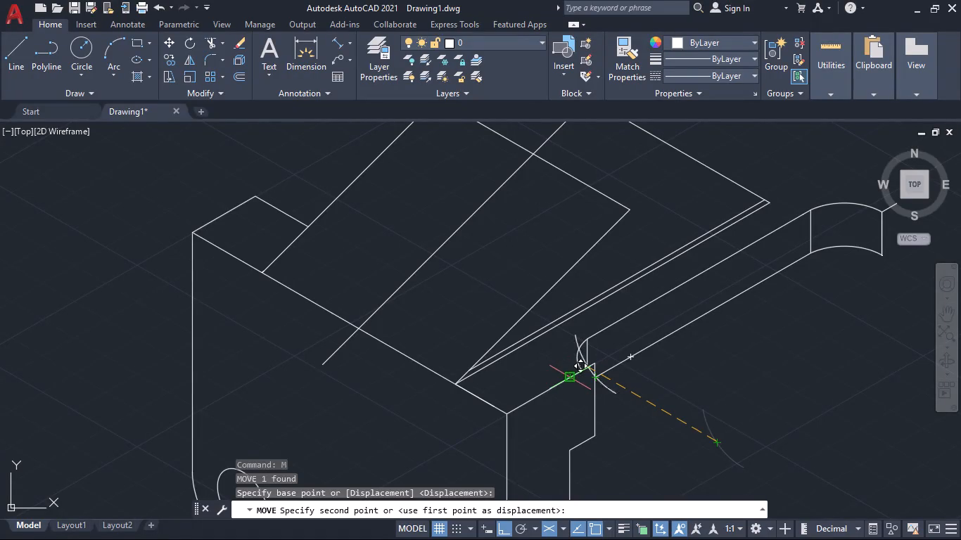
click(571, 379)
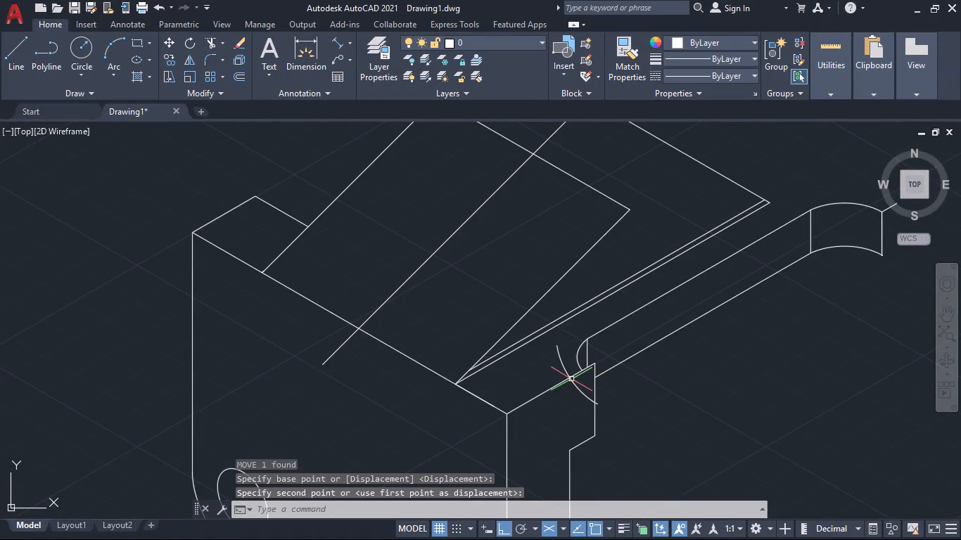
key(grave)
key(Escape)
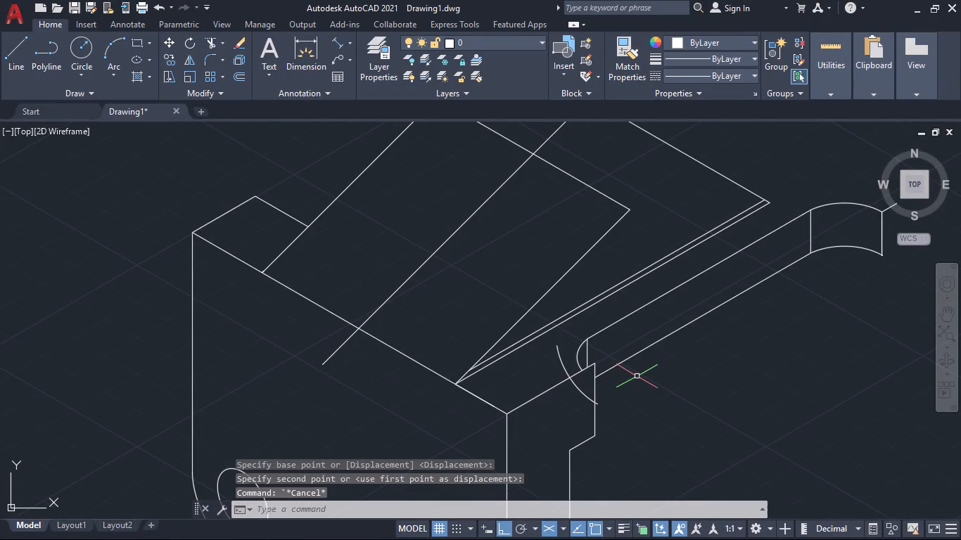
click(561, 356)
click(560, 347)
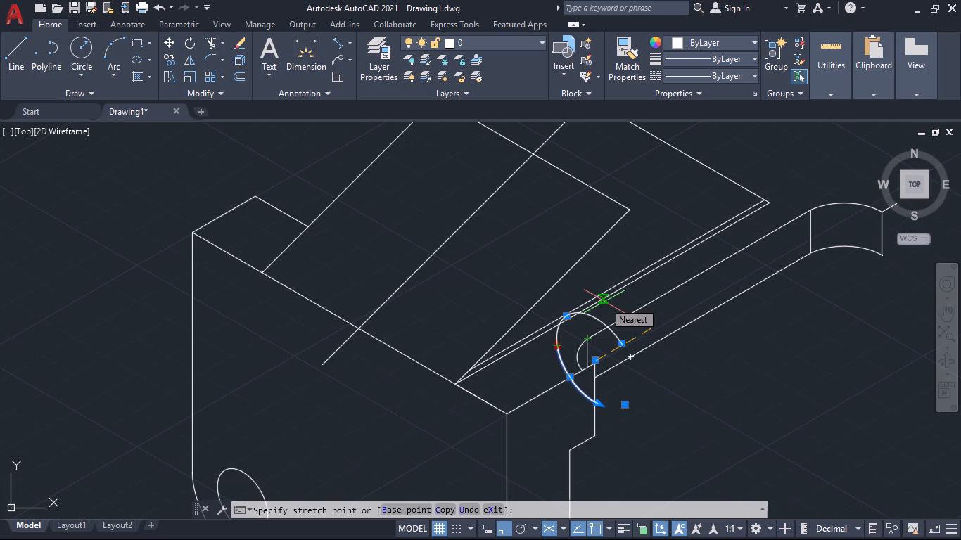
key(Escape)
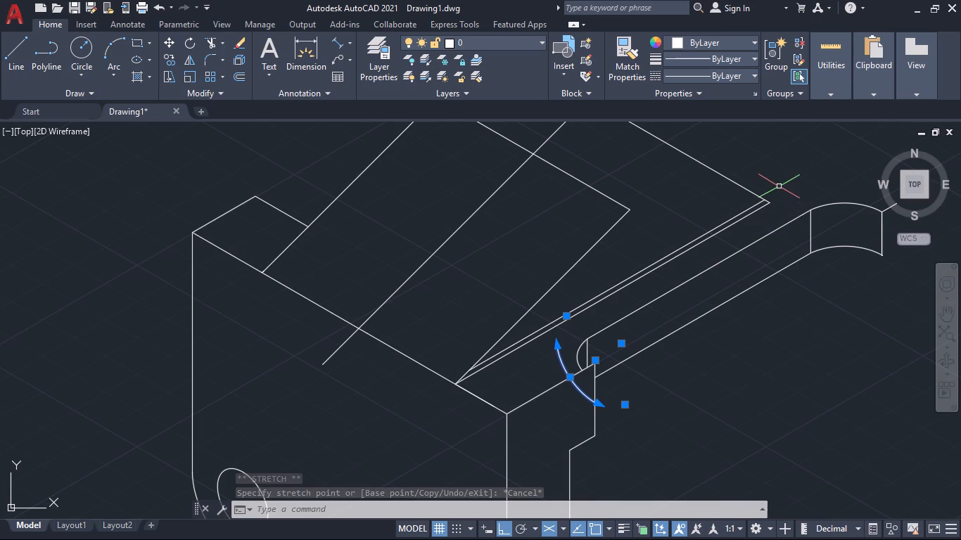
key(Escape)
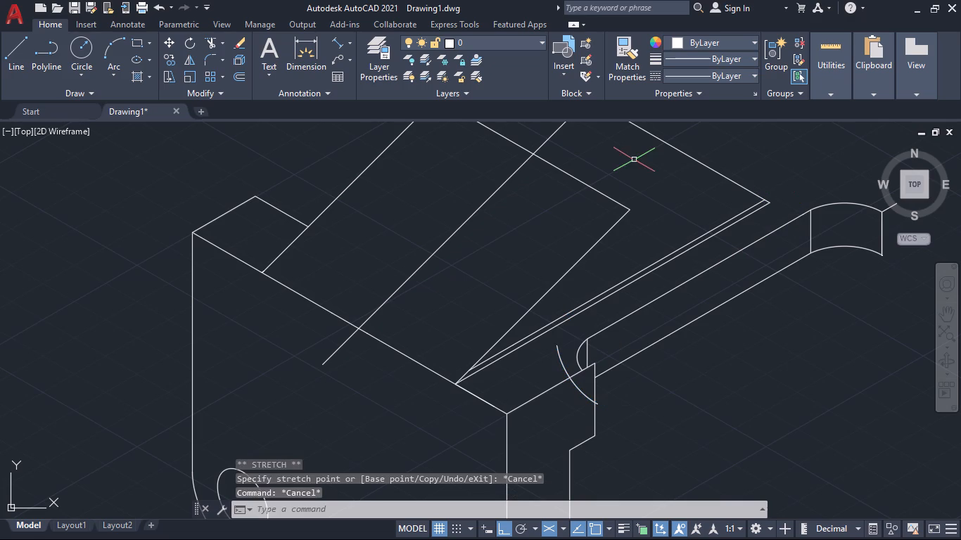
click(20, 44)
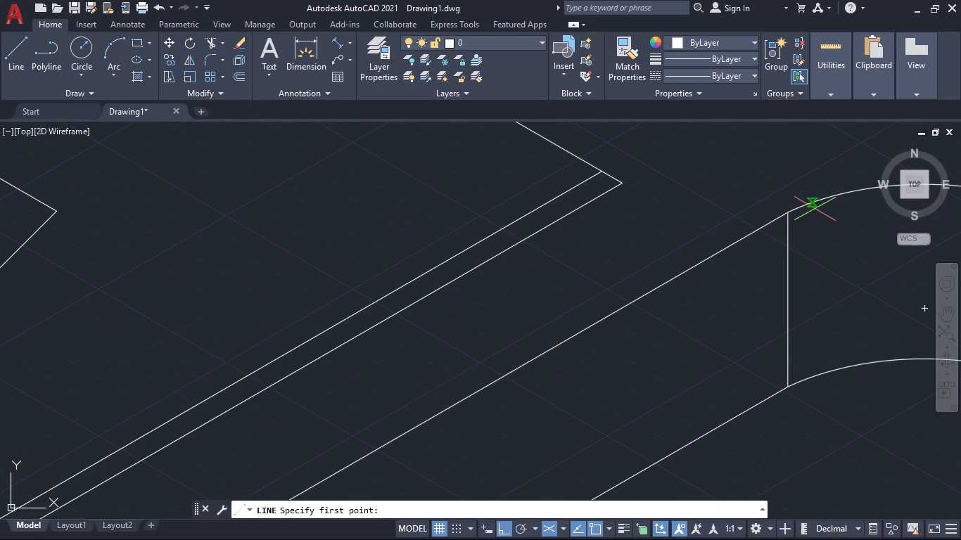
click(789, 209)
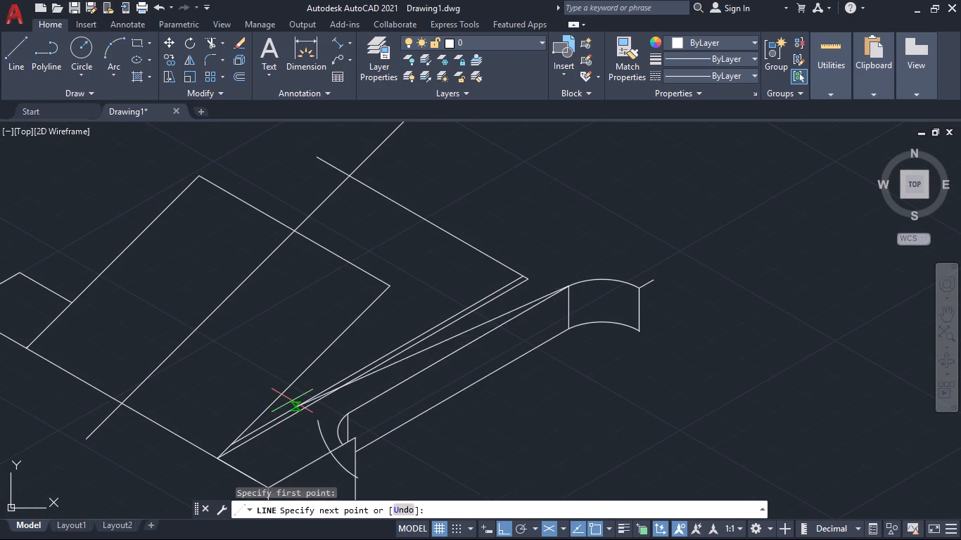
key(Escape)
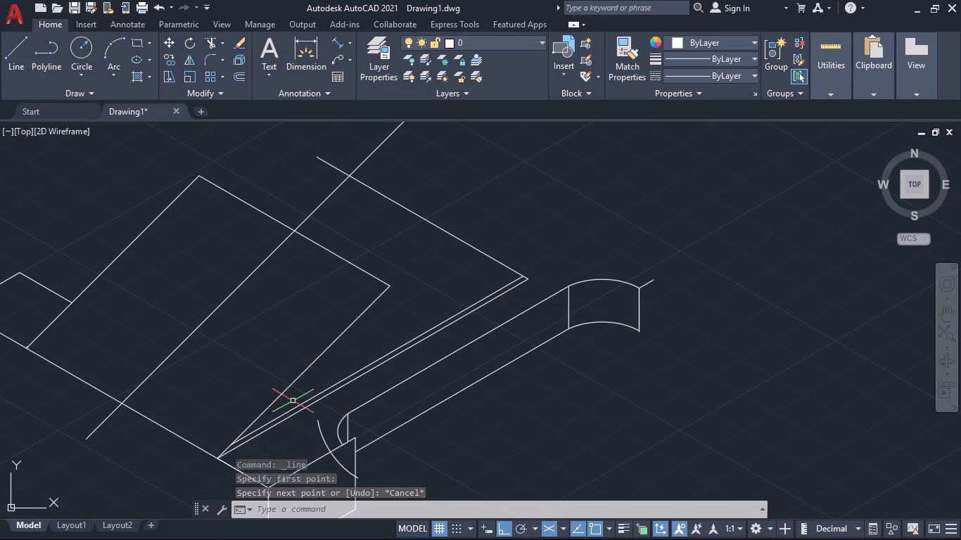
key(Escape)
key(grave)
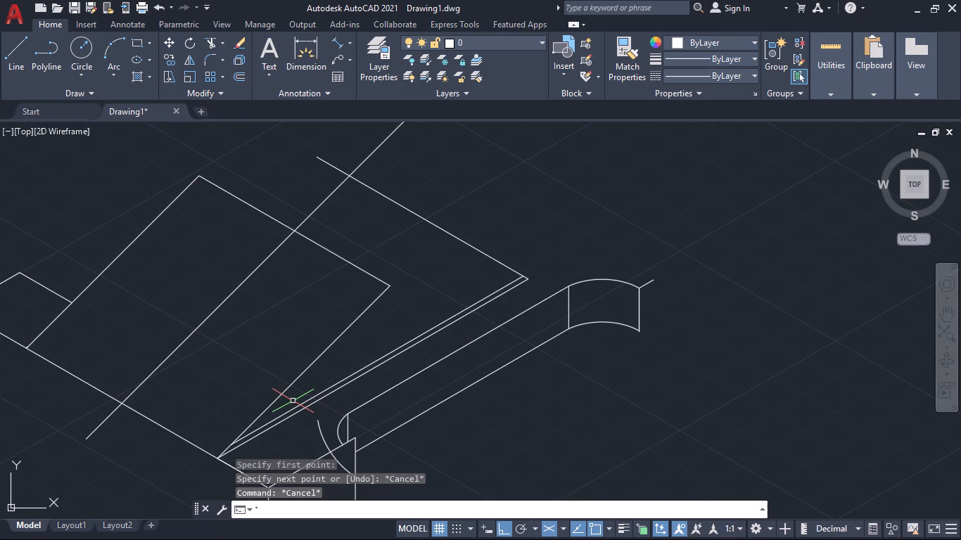
Delete the mirrored arc that crosses the plate's top edge at the extension's near end.
ctrl+scroll(293, 401, down, 1)
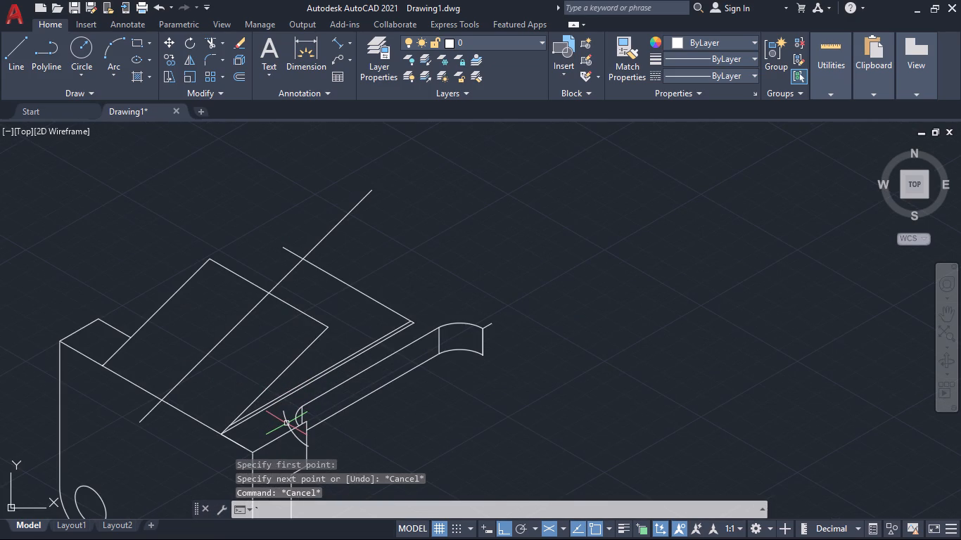
click(286, 423)
click(286, 423)
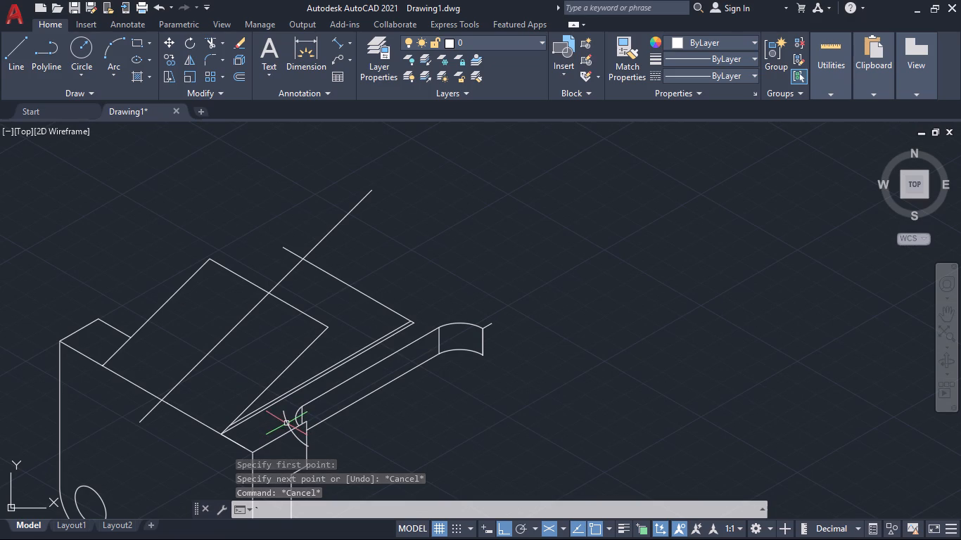
click(286, 423)
click(286, 423)
key(Escape)
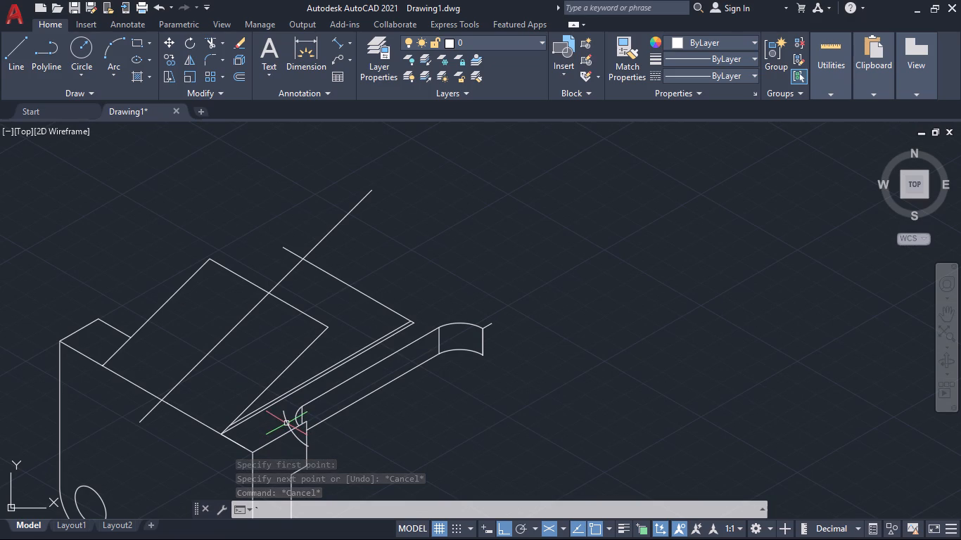
click(286, 418)
key(Delete)
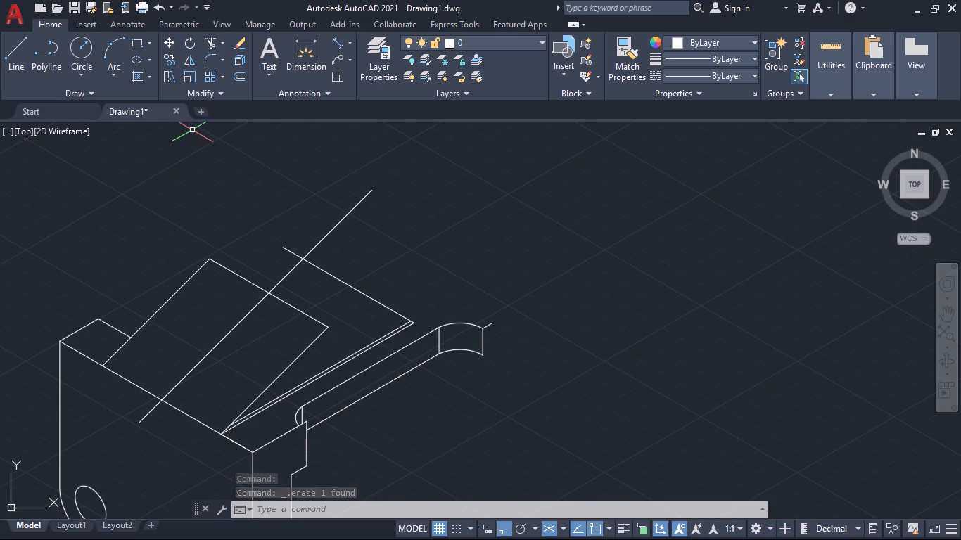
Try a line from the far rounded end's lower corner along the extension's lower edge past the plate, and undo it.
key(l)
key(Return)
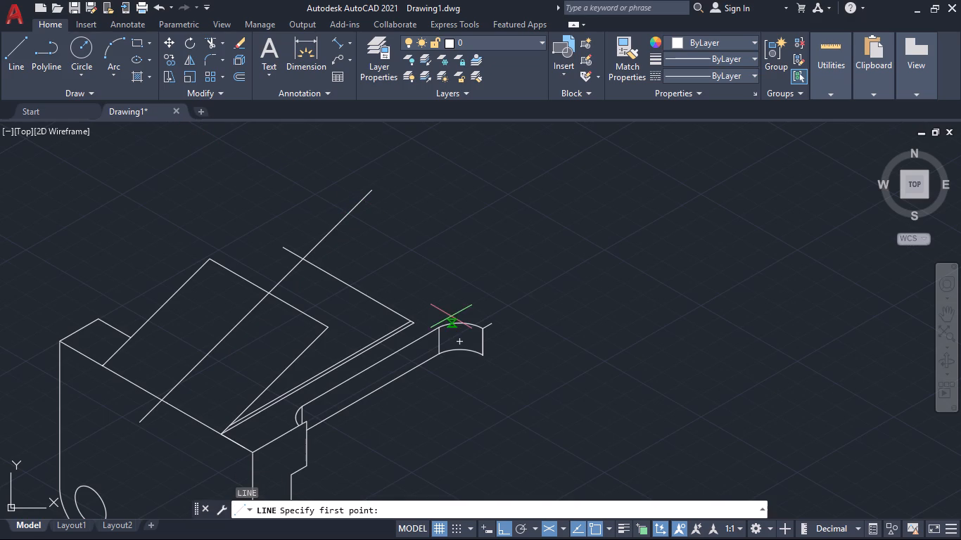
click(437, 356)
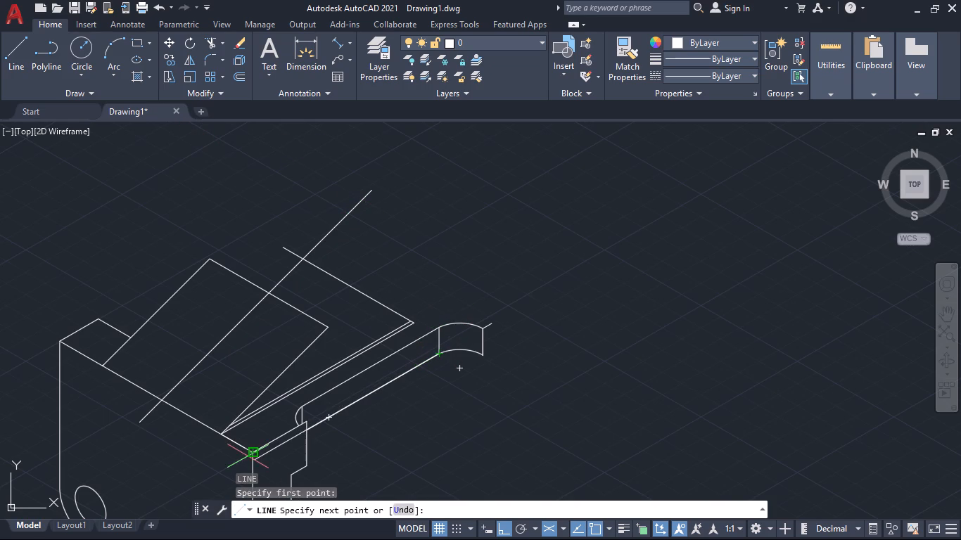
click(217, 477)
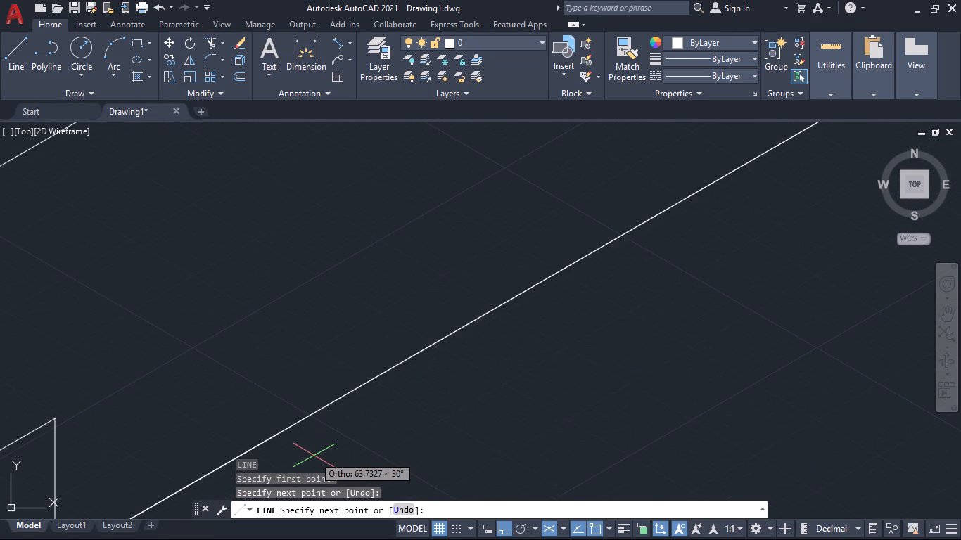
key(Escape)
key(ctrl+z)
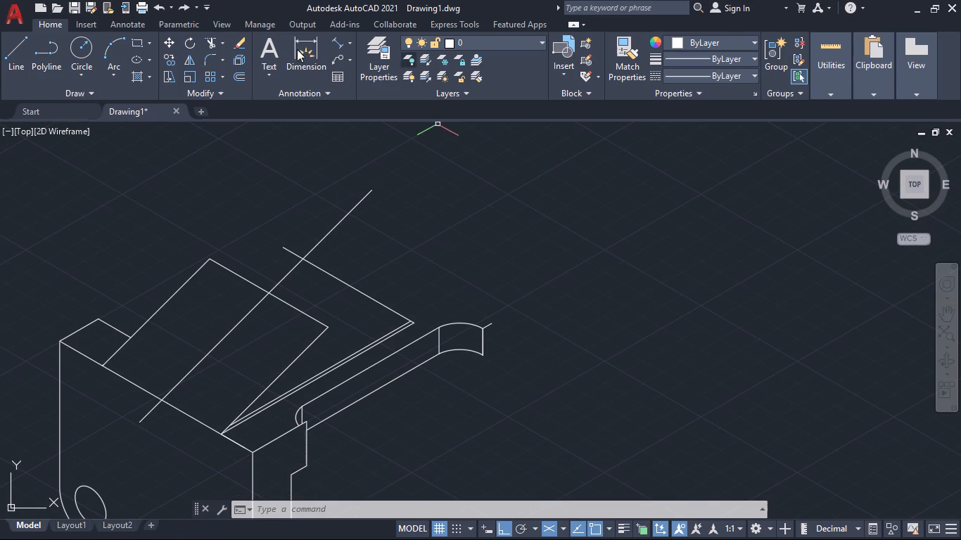
Draw a radius 15 isocircle in the top isoplane, in the empty area beyond the extension's far end.
text(el)
key(Return)
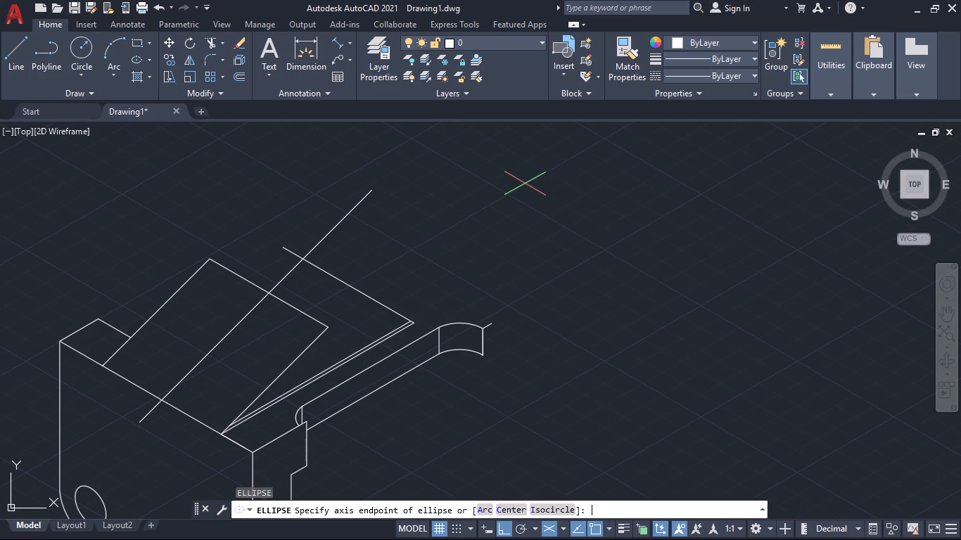
key(i)
key(Return)
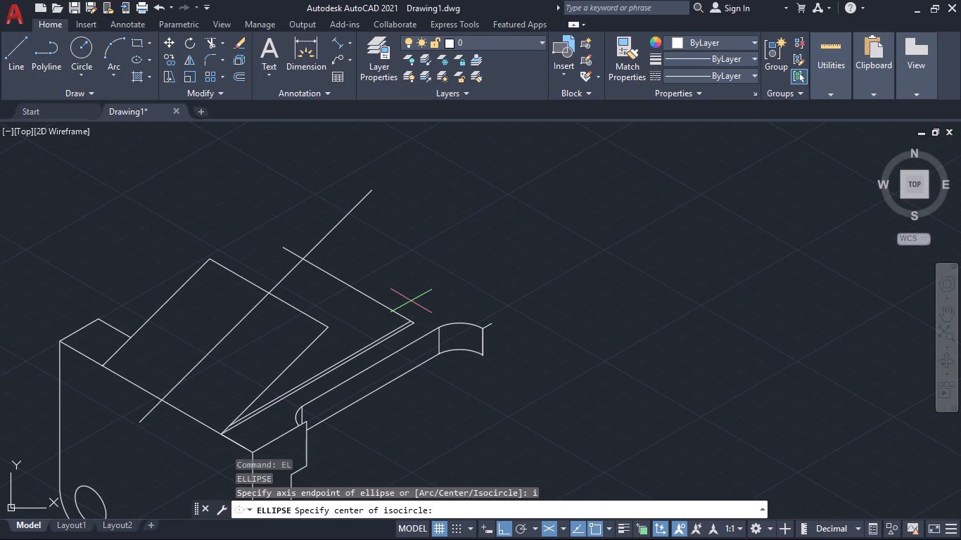
click(610, 285)
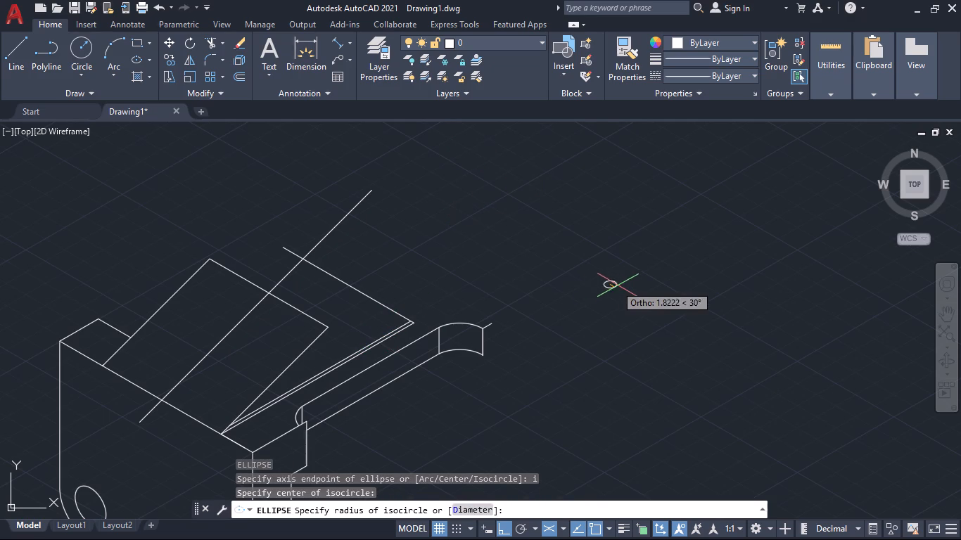
text(15)
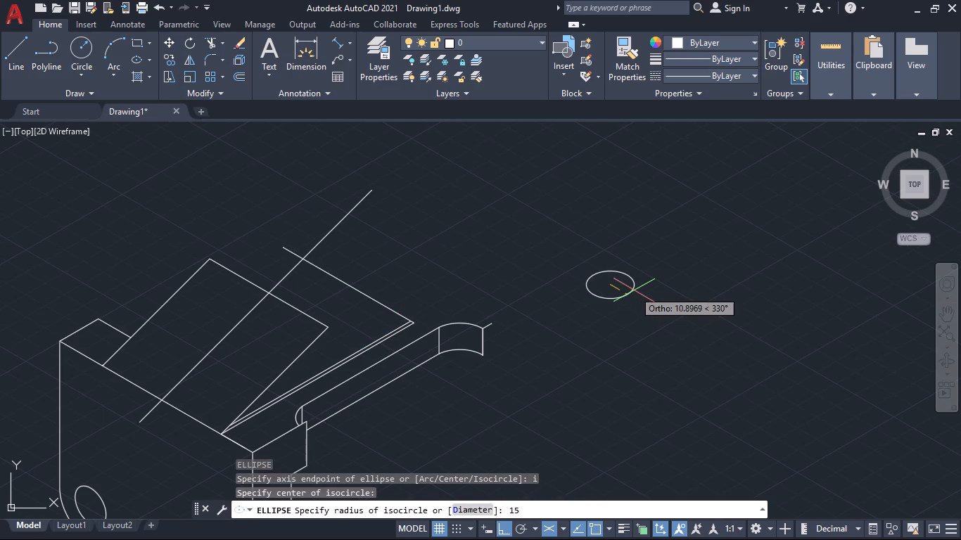
key(Return)
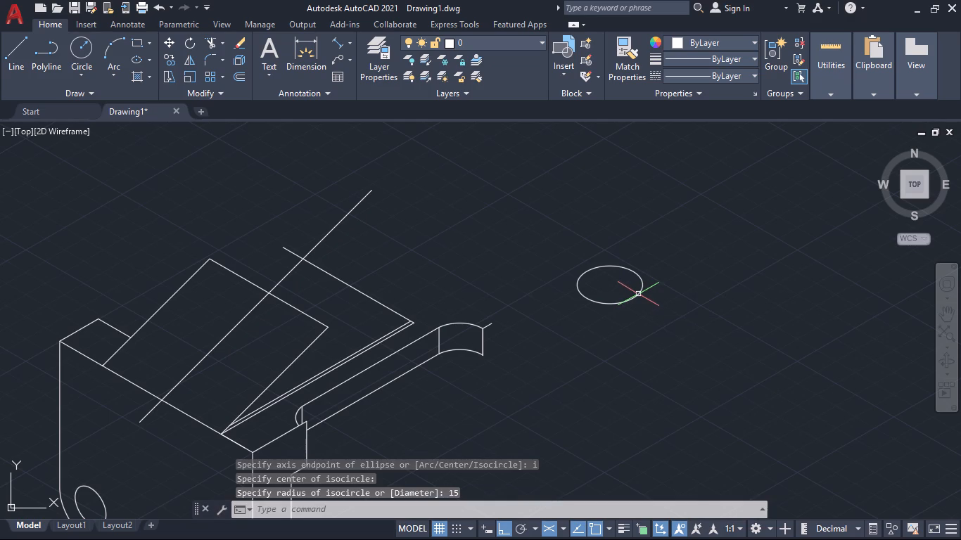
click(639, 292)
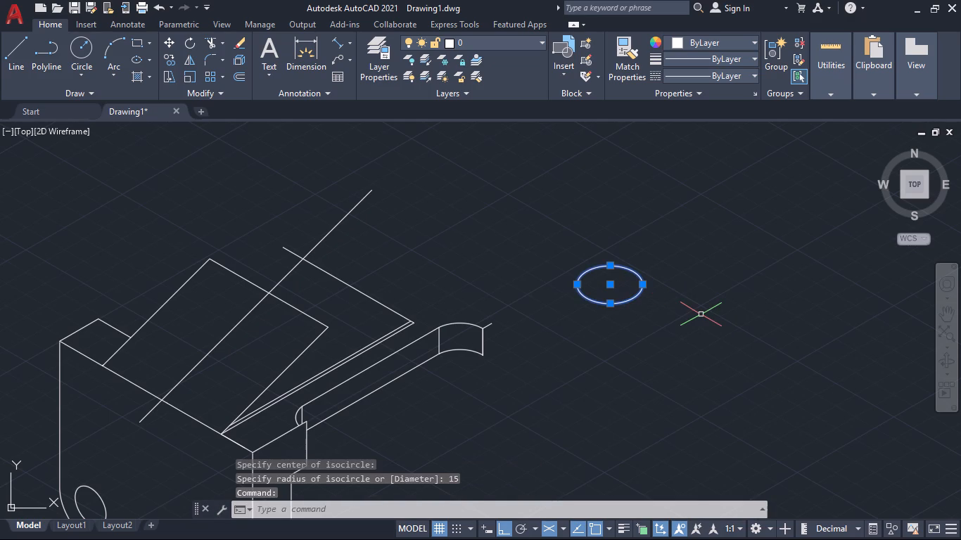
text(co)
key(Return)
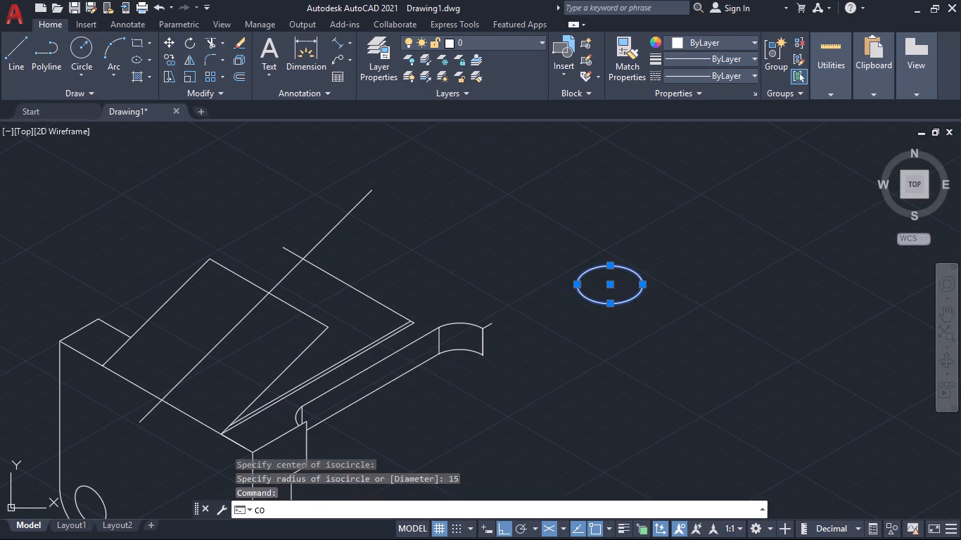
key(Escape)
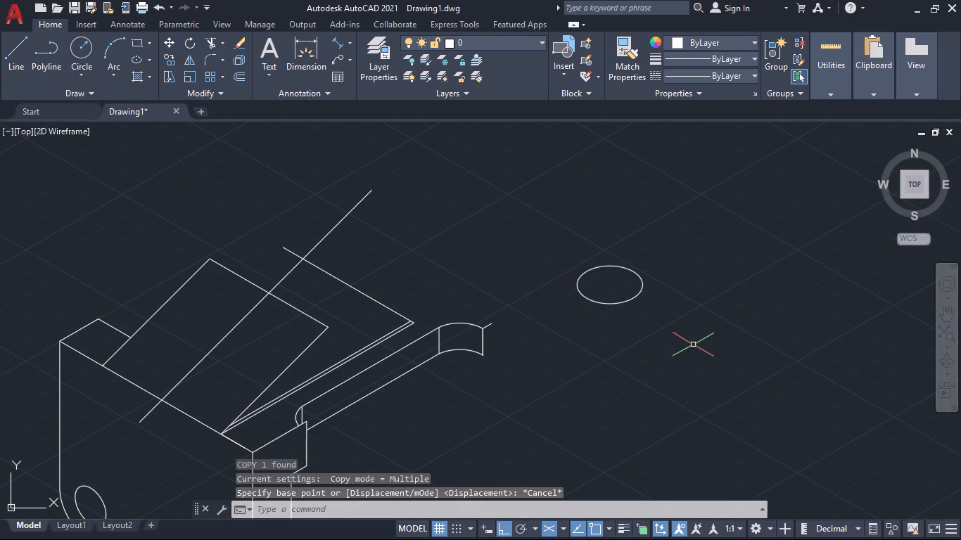
Move the radius 15 isocircle by its centre, with ortho off, onto the extension's near end beside the plate.
text(m')
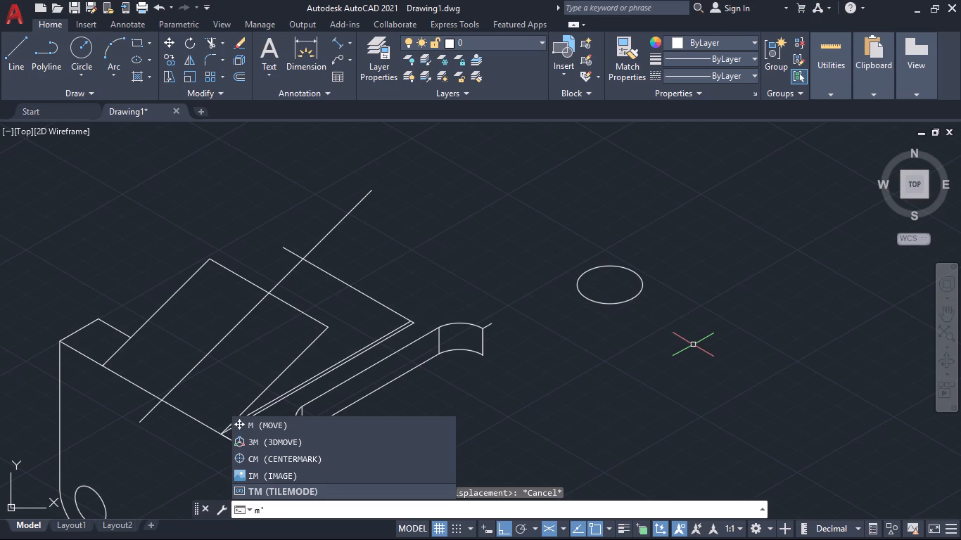
key(BackSpace)
key(Return)
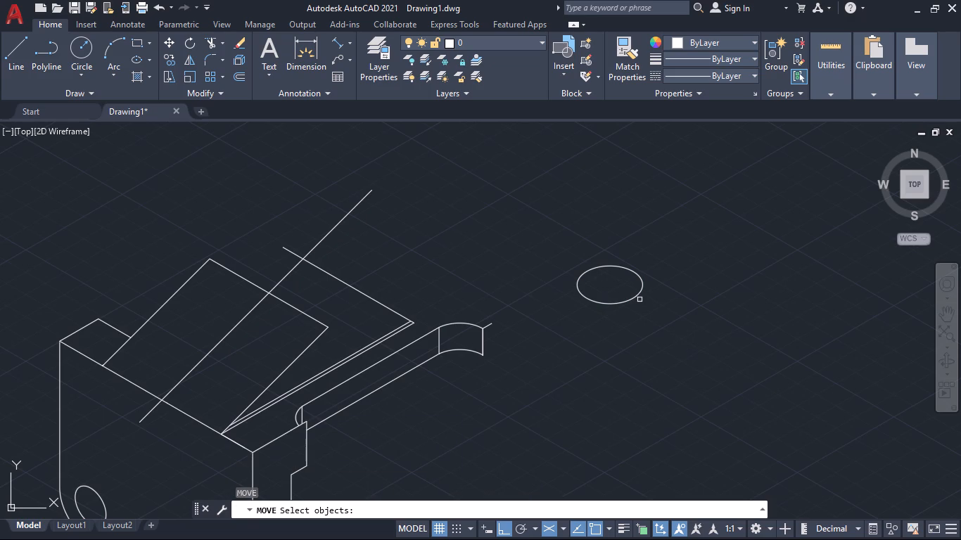
click(637, 297)
key(Return)
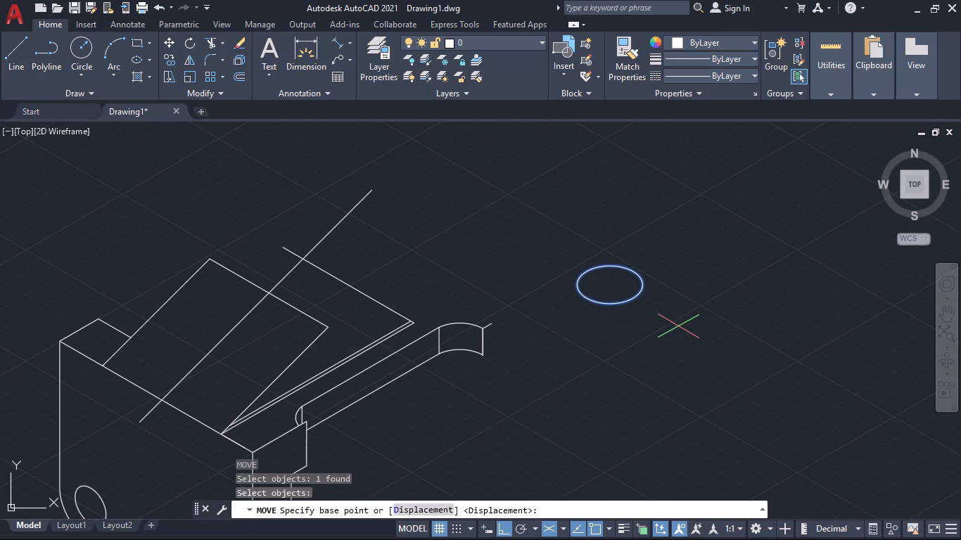
click(609, 284)
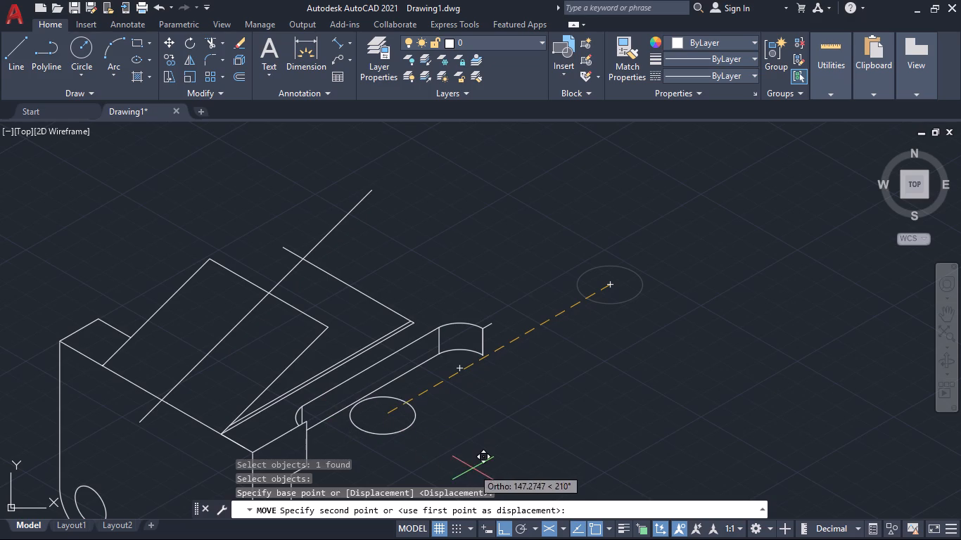
click(507, 527)
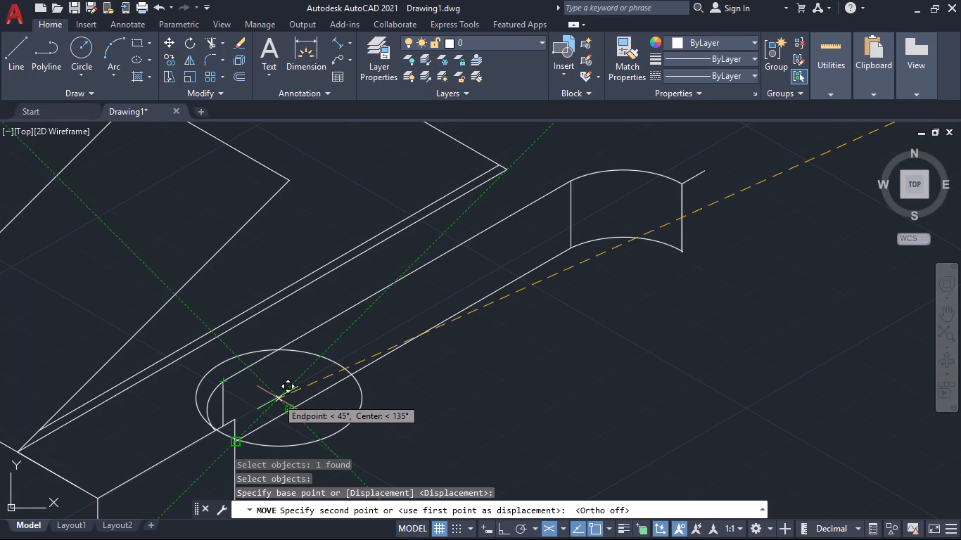
click(277, 398)
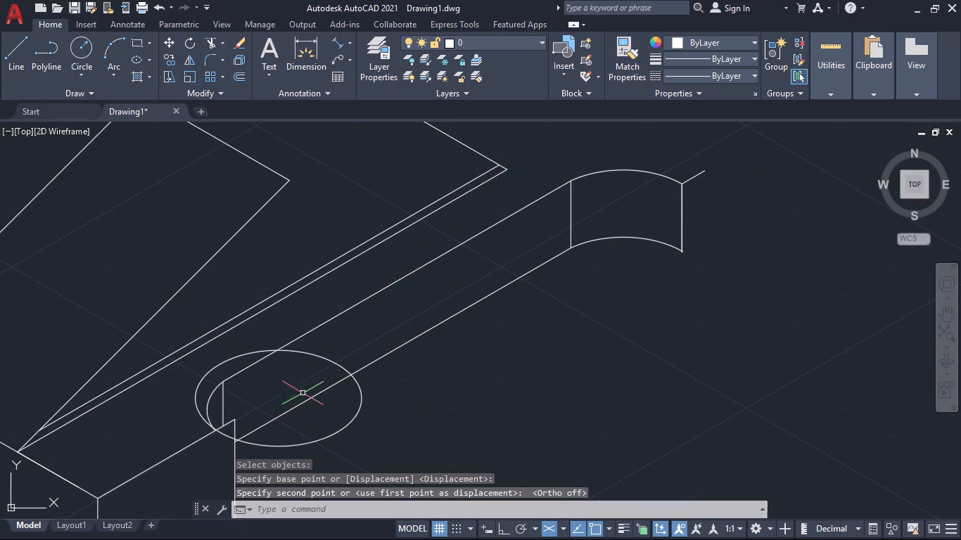
key(Escape)
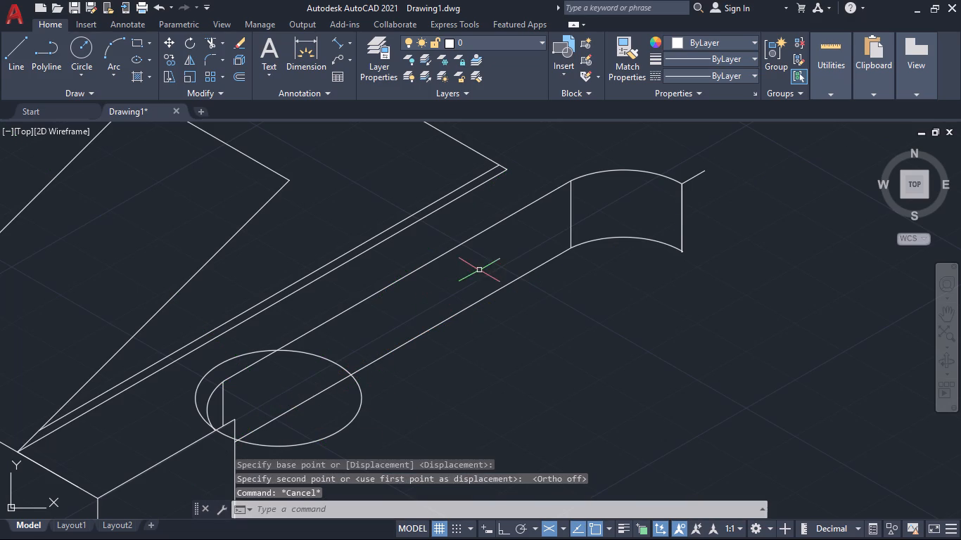
With ortho on, draw a 100 long line at 30° along the extension from the plate's top corner inside the near-end isocircle.
click(20, 42)
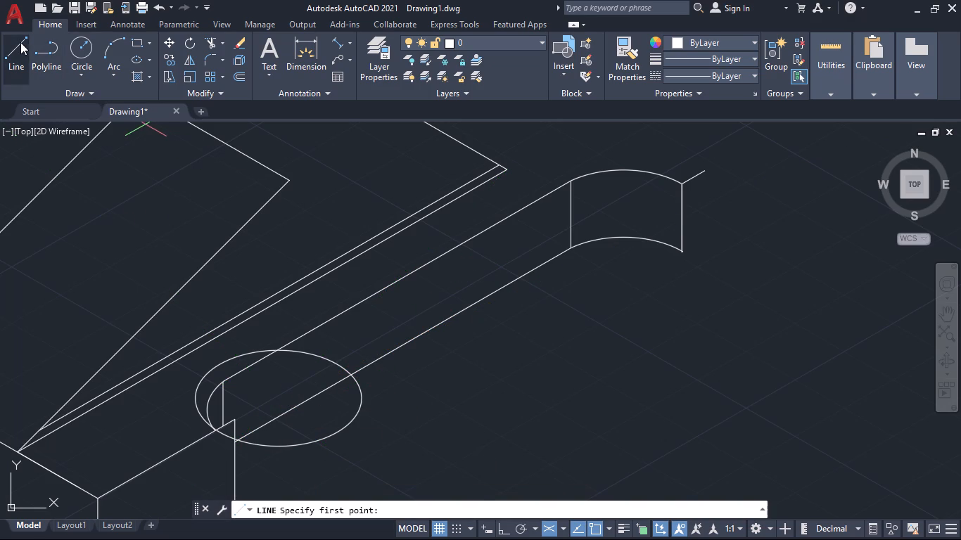
click(237, 418)
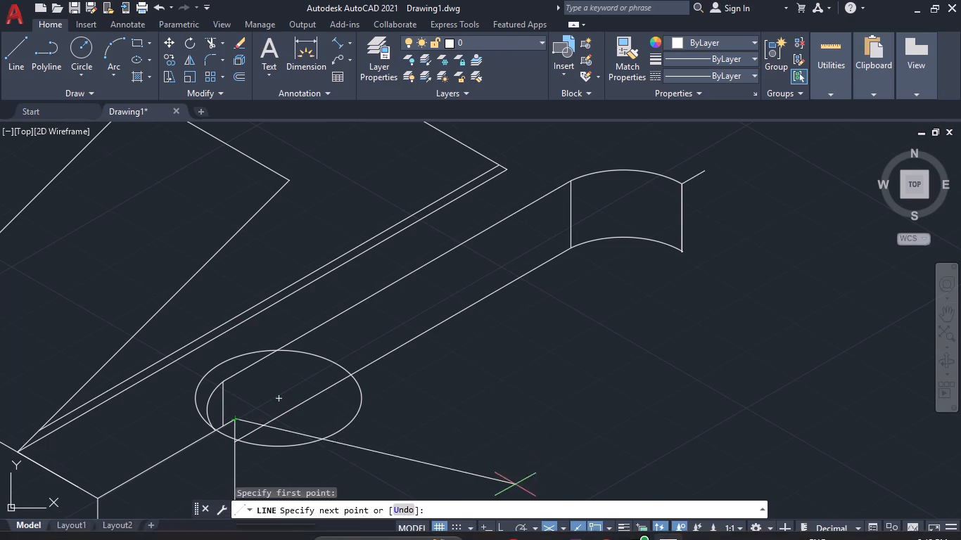
click(503, 526)
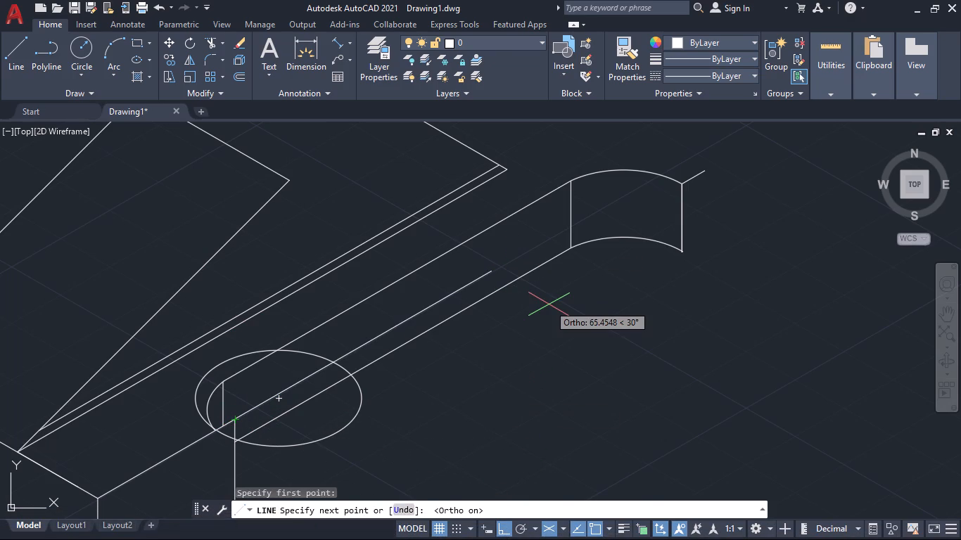
text(100)
key(Return)
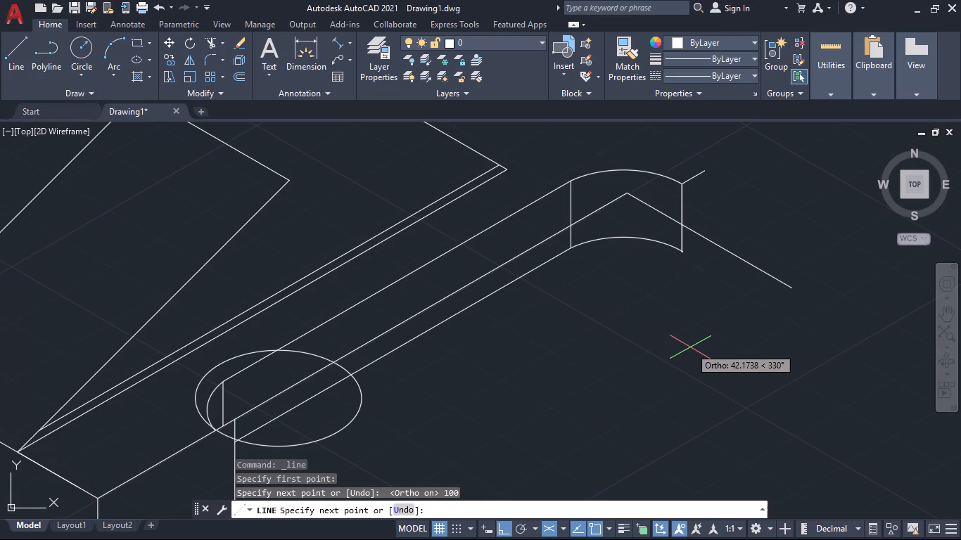
key(space)
Move the far end's upper arc by its centre to where the new 100 line crosses the end's nearer vertical edge.
ctrl+scroll(690, 347, down, 3)
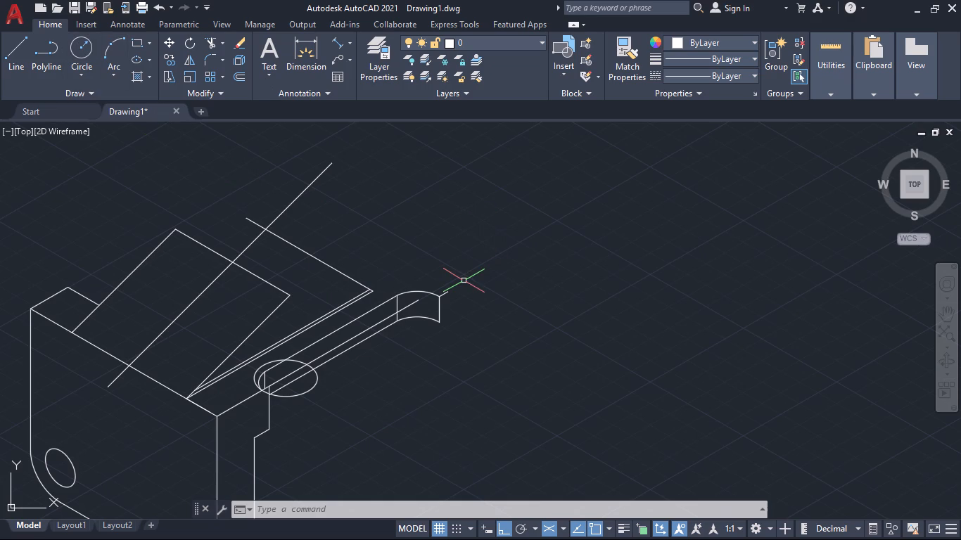
click(427, 293)
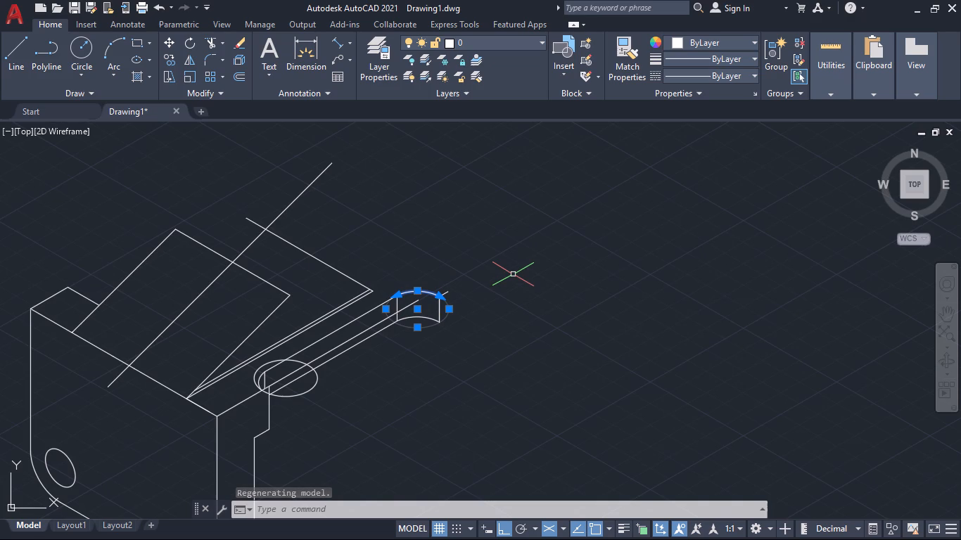
key(m)
key(Return)
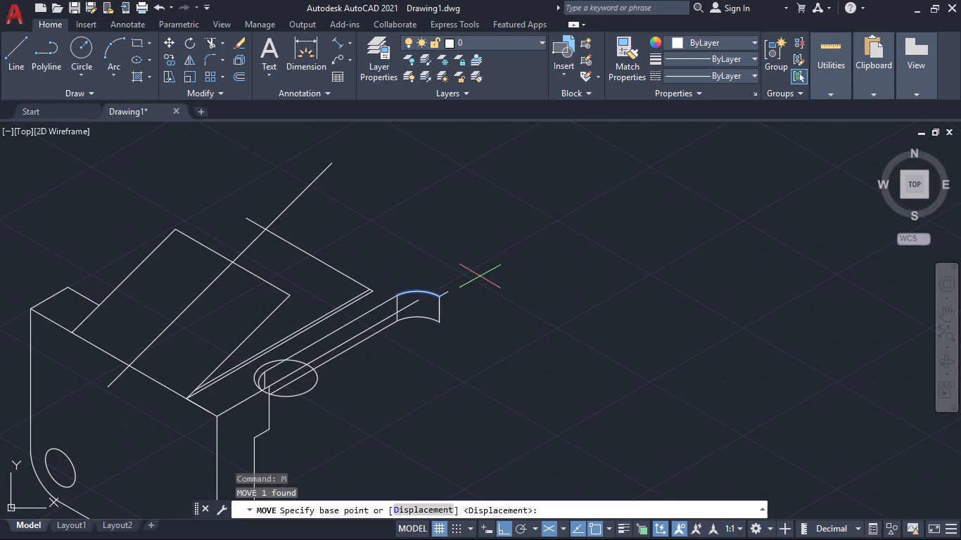
click(413, 309)
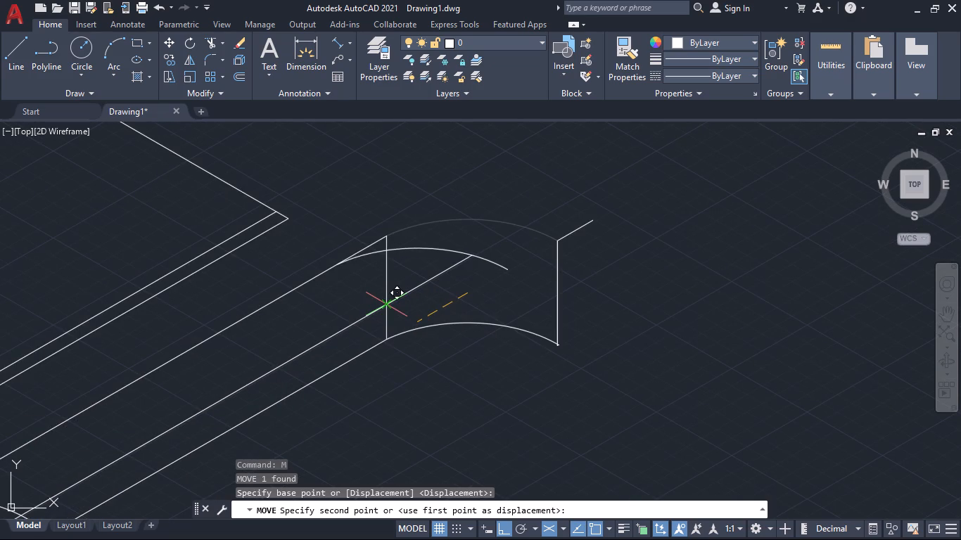
click(388, 304)
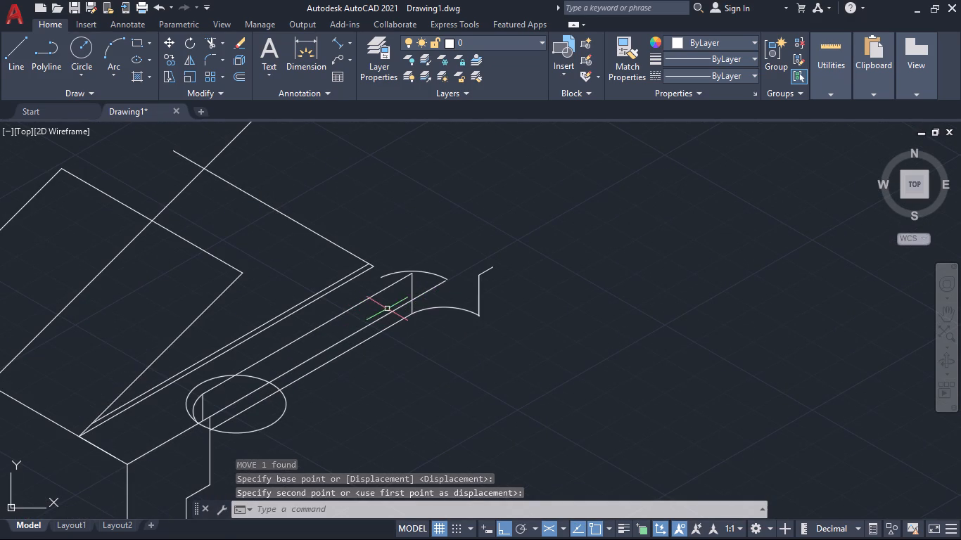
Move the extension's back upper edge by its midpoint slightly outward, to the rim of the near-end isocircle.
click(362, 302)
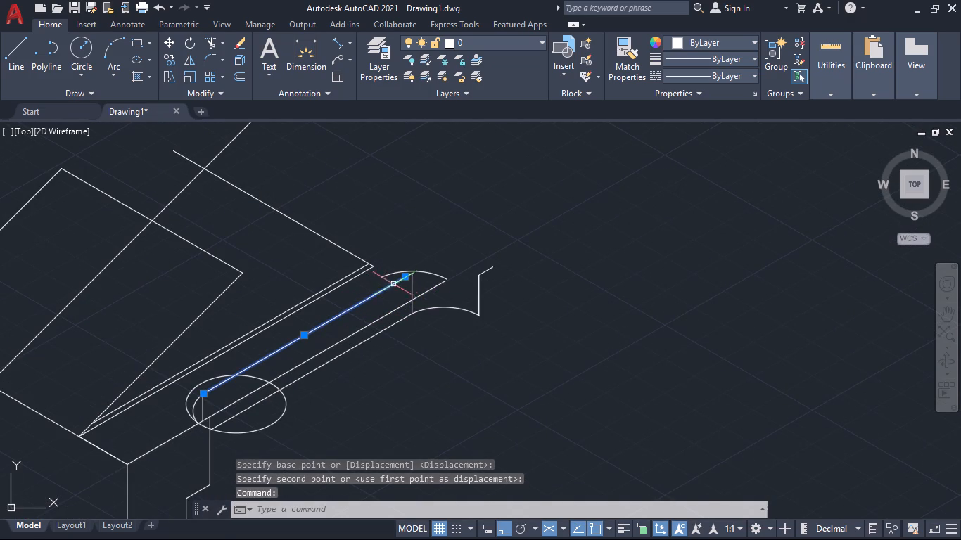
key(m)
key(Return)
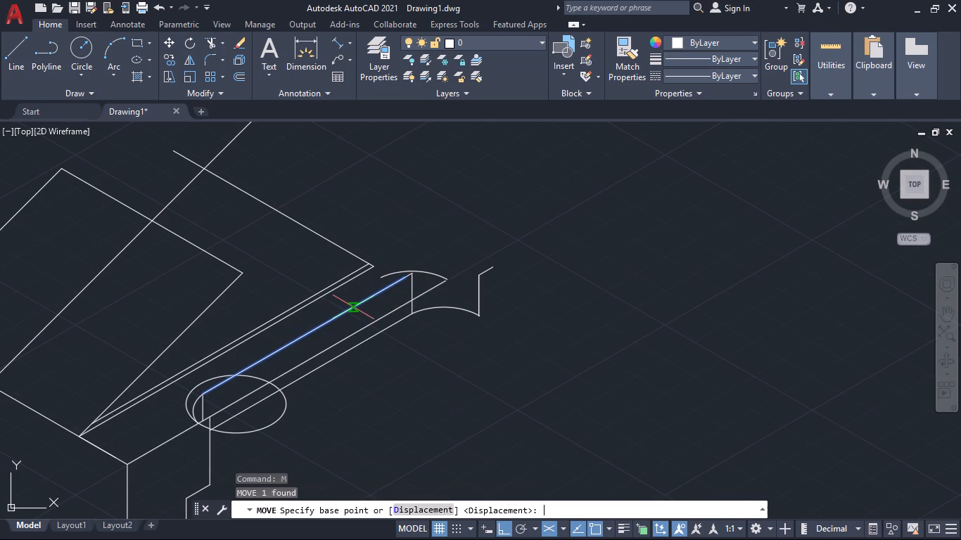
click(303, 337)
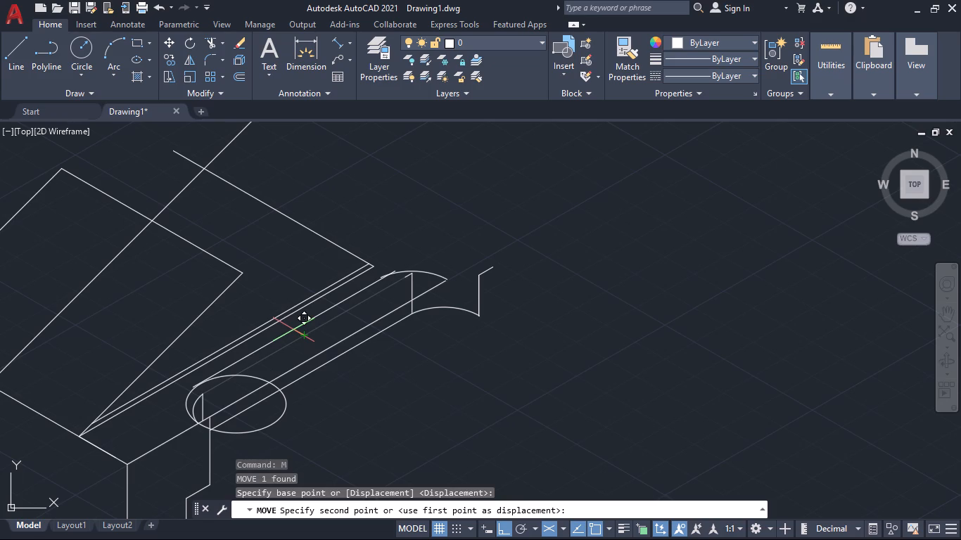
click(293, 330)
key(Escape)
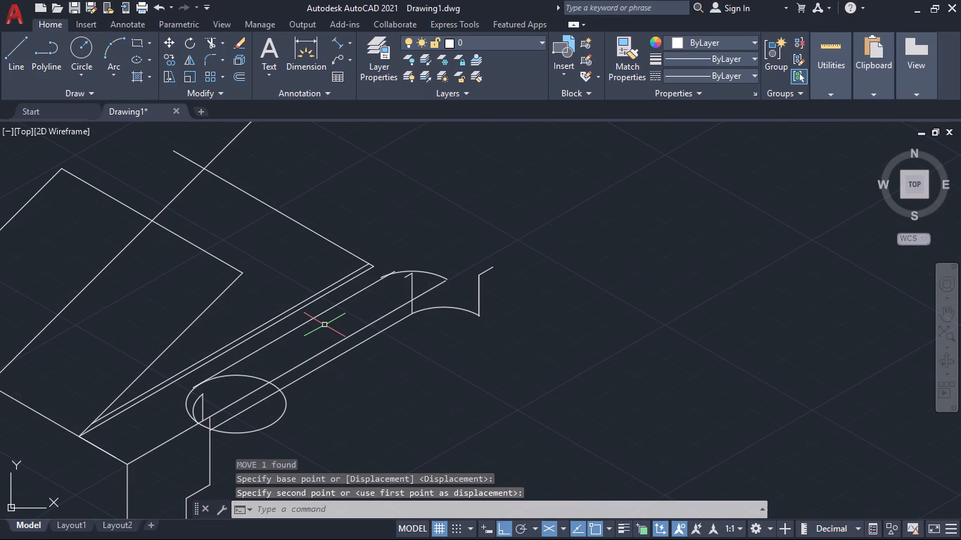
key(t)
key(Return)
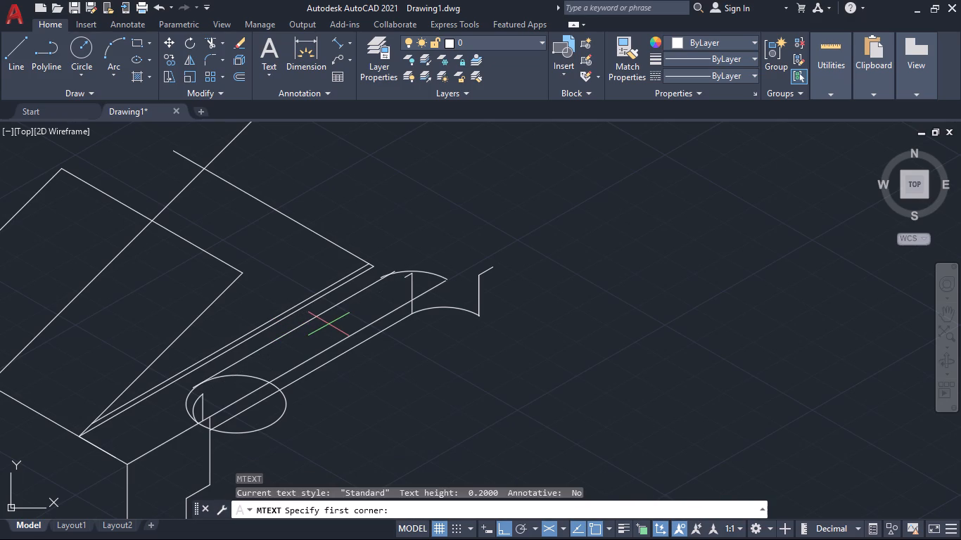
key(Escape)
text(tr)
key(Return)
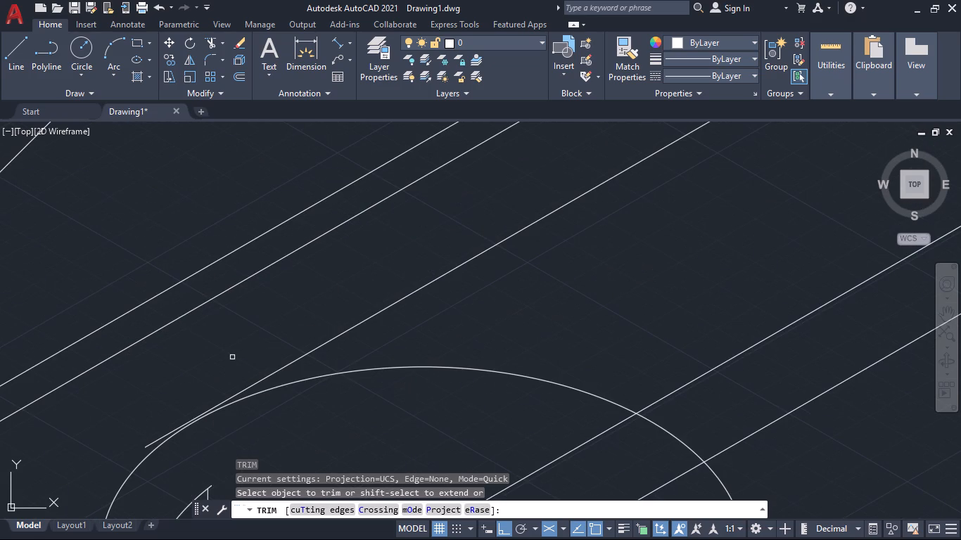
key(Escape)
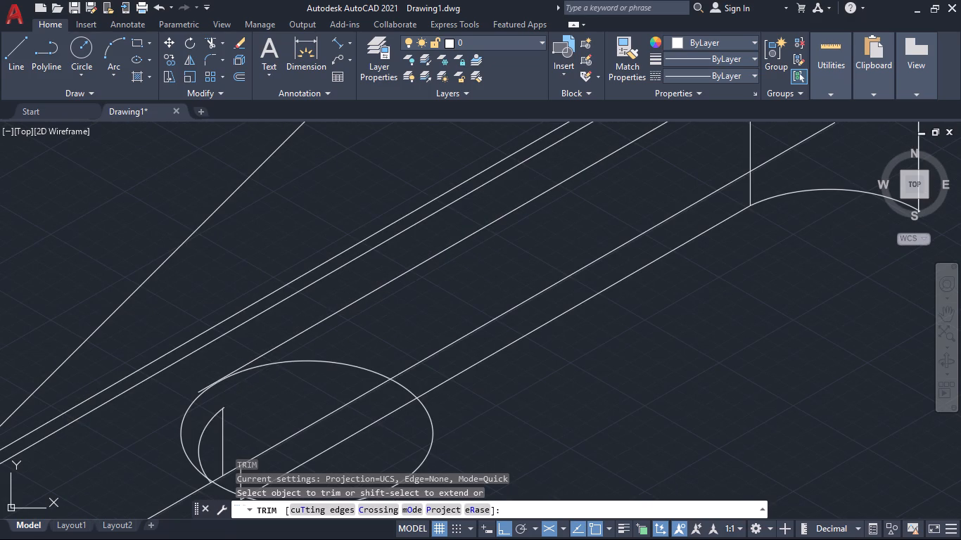
Delete the extension's back upper edge line that touches the near-end isocircle.
click(279, 347)
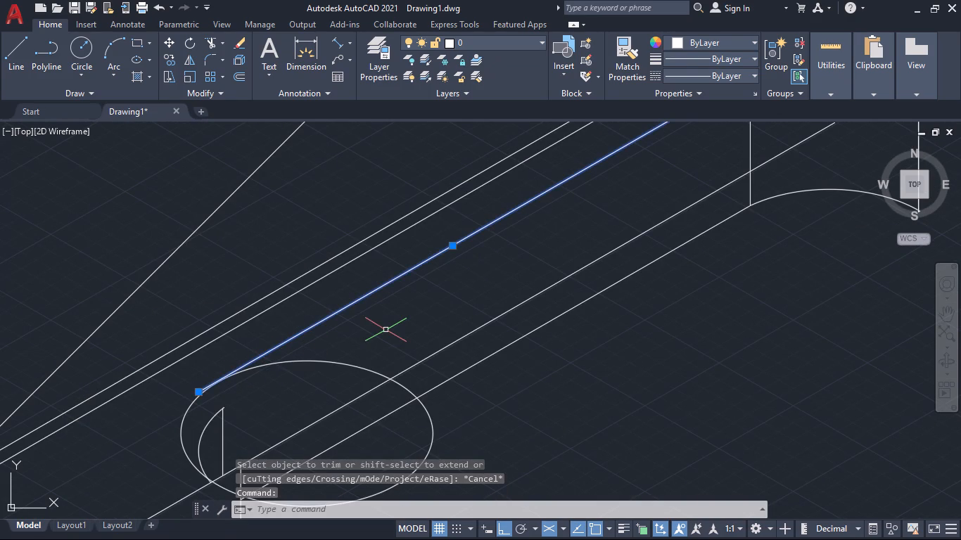
key(BackSpace)
key(Delete)
key(Delete)
key(Delete)
key(Escape)
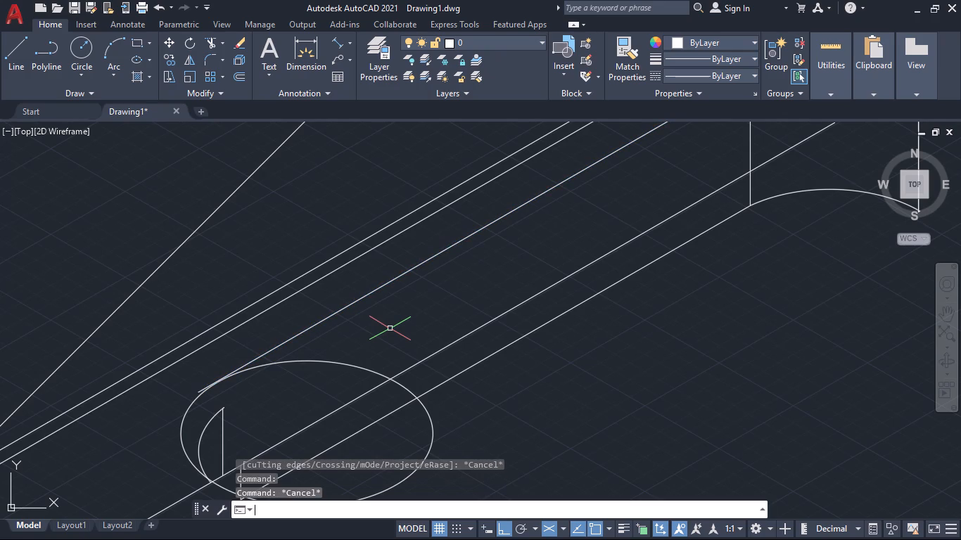
key(Delete)
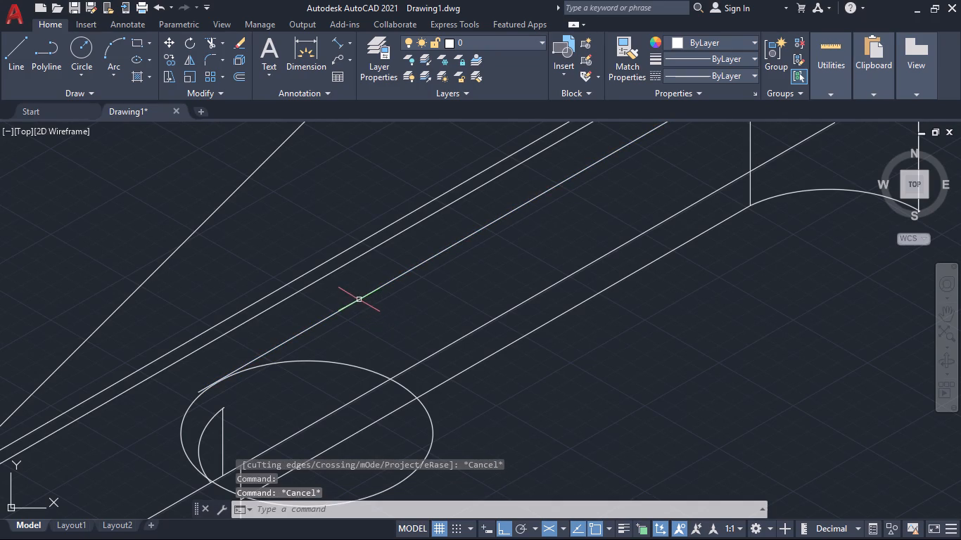
click(359, 299)
key(Delete)
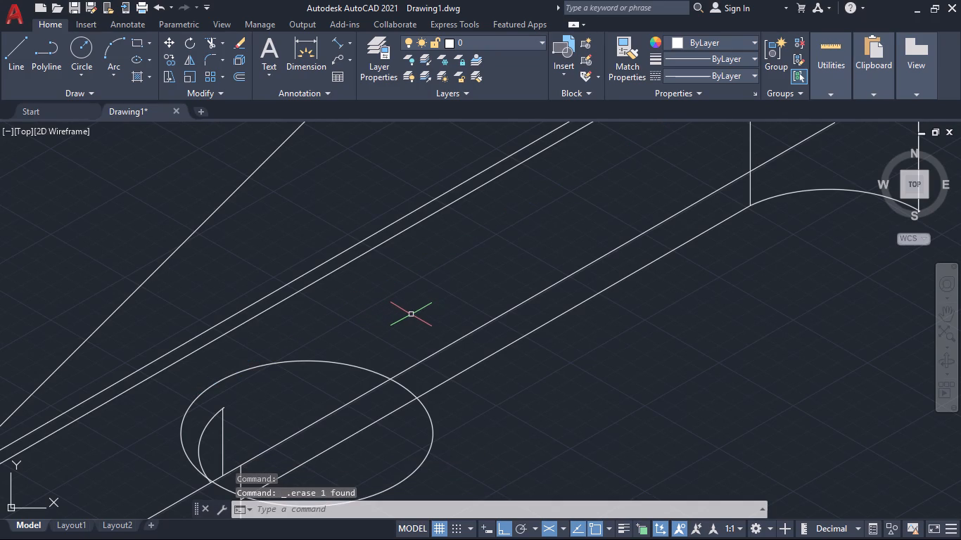
Draw a 100 long line at 30° from the near-end isocircle's back rim towards and past the far-end arc.
click(21, 48)
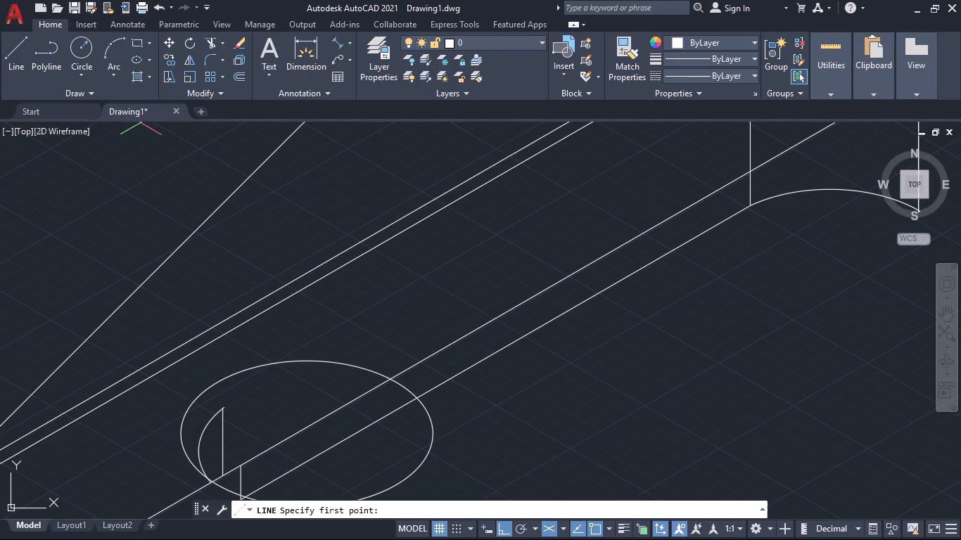
click(214, 384)
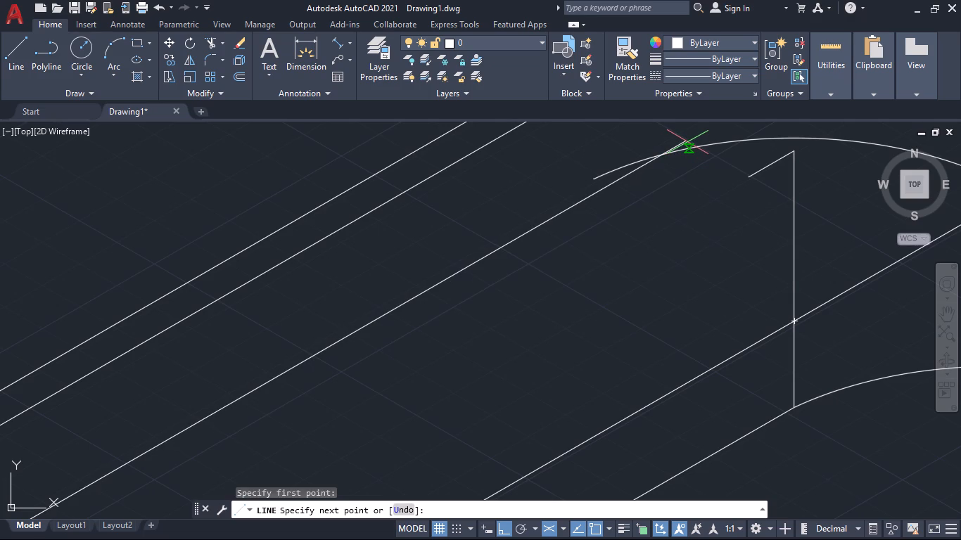
text(100)
key(Return)
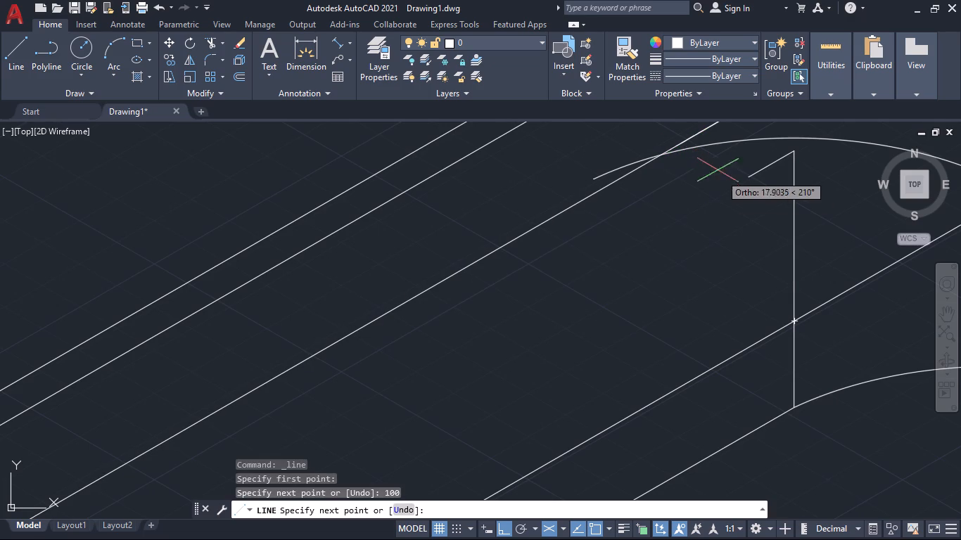
key(grave)
key(Escape)
key(Escape)
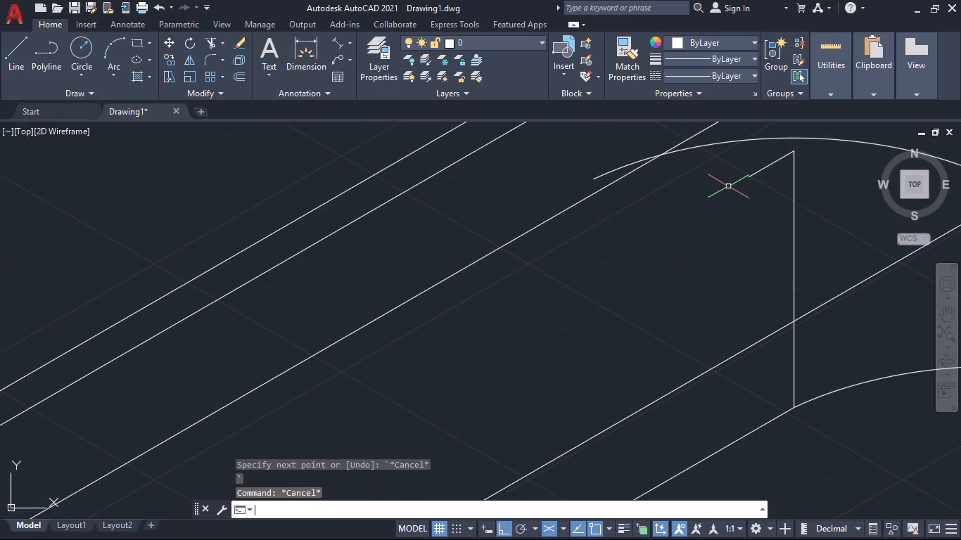
Trim the far-end arc's overhang outside the new back edge, and the part of that edge running past the arc.
ctrl+scroll(728, 186, down, 4)
text(tr)
key(Return)
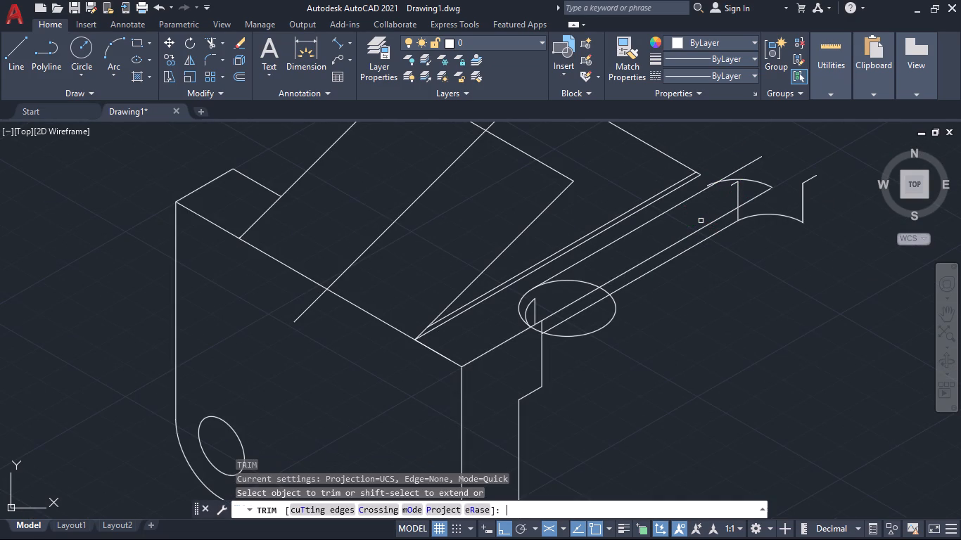
click(710, 183)
click(753, 162)
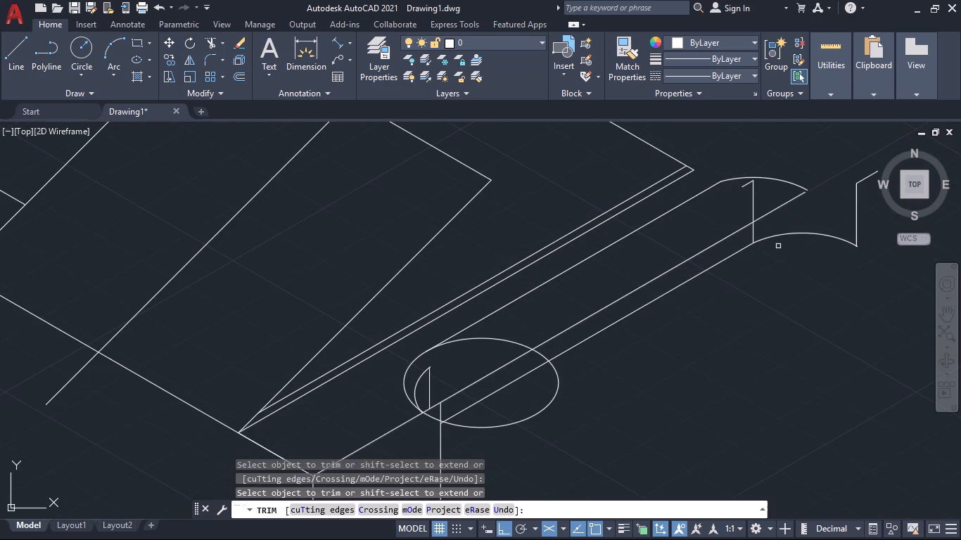
Trim away the old far-end geometry: the lower arc, upper part of the vertical edge, leftover stub, line overrun and outer vertical edge.
click(740, 210)
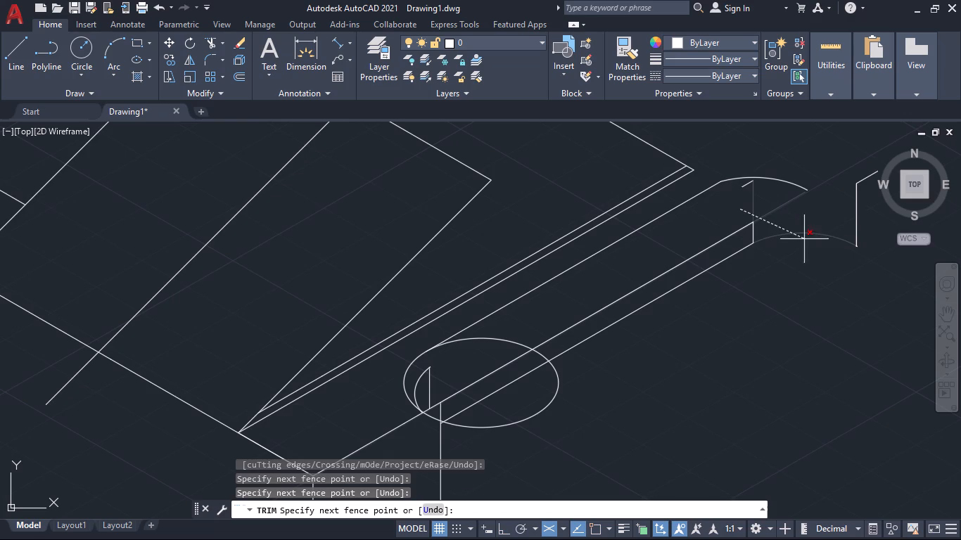
click(810, 243)
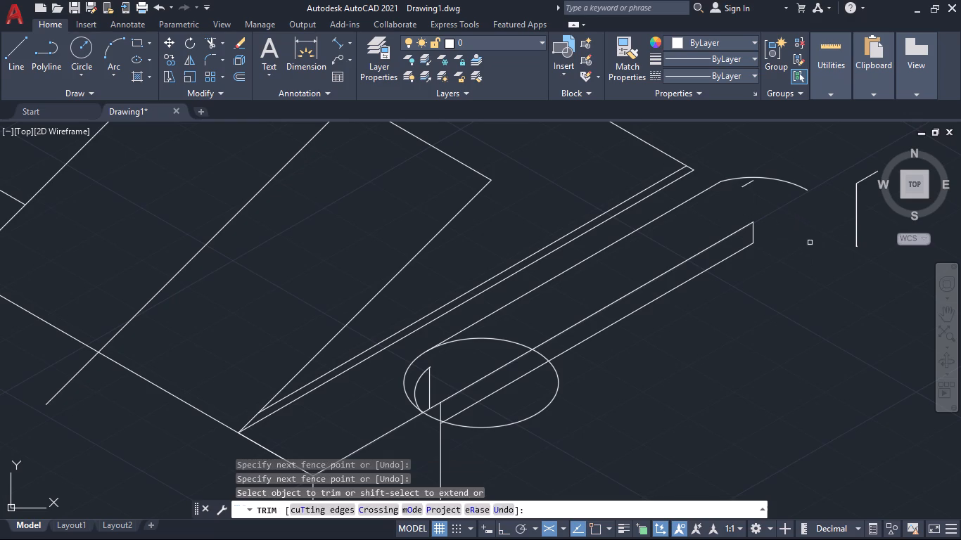
click(750, 184)
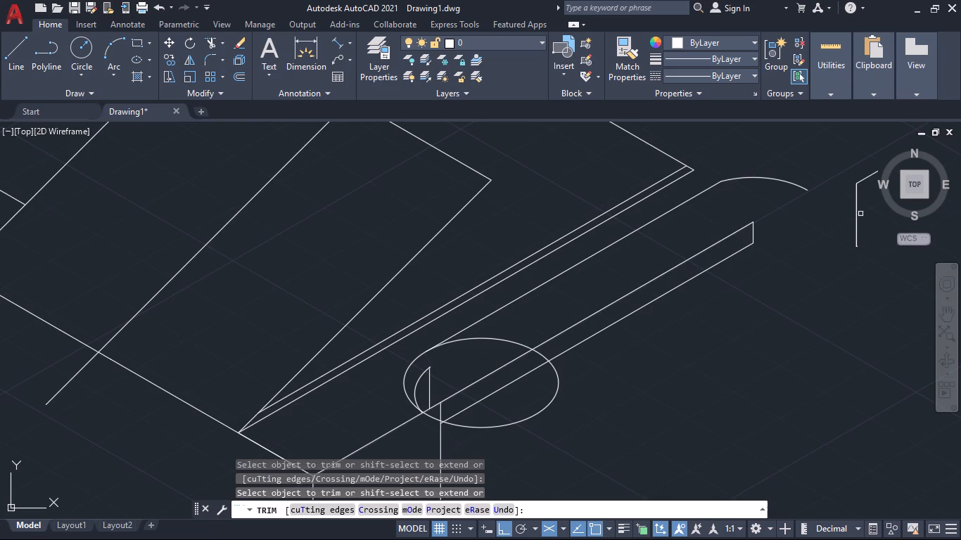
click(865, 169)
click(835, 247)
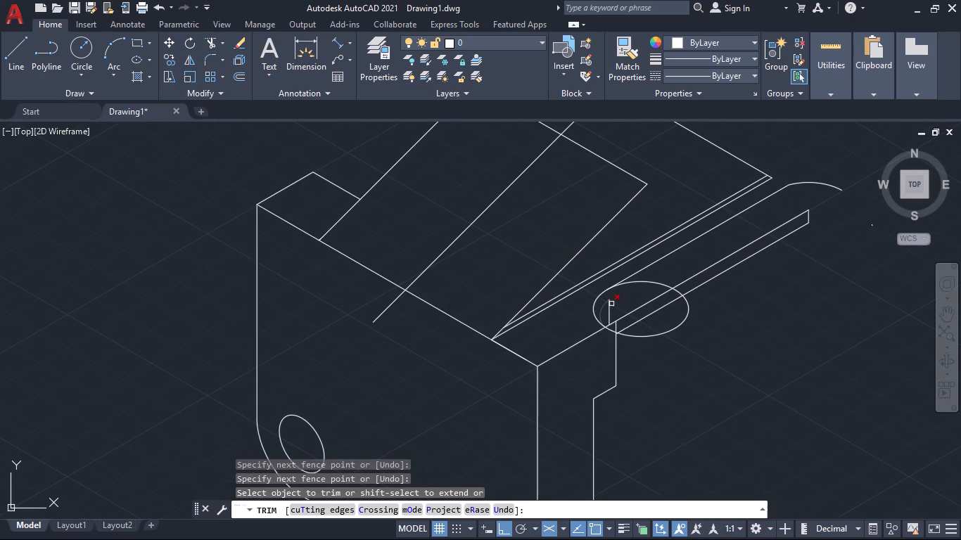
Trim the near end by removing the old small arc and vertical line, and cut the isocircle down to its outer rounded corner.
click(609, 304)
click(602, 305)
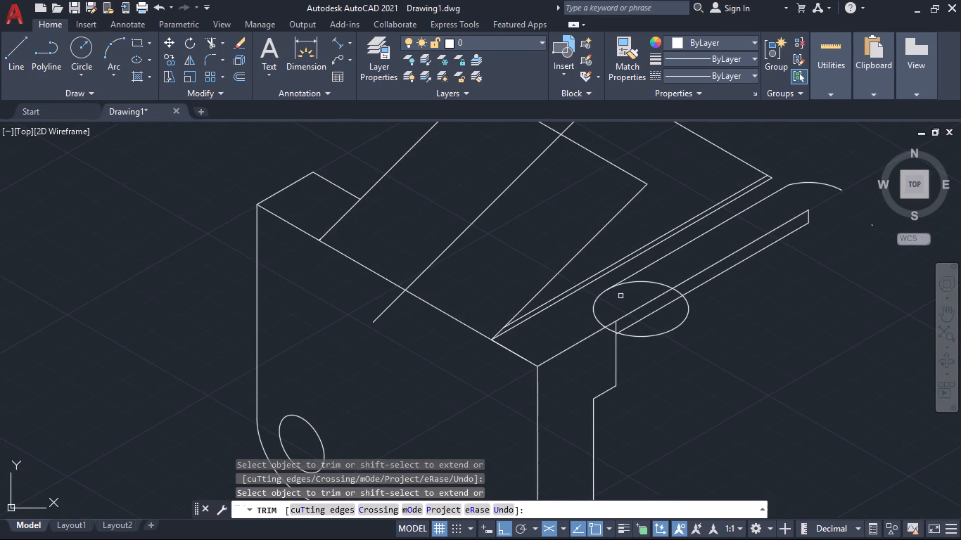
click(646, 338)
click(609, 331)
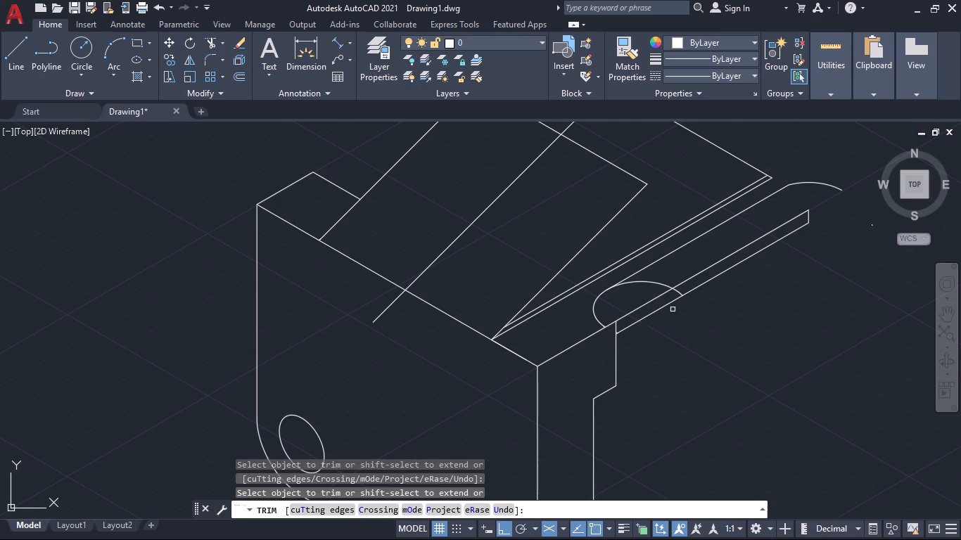
click(680, 293)
click(656, 285)
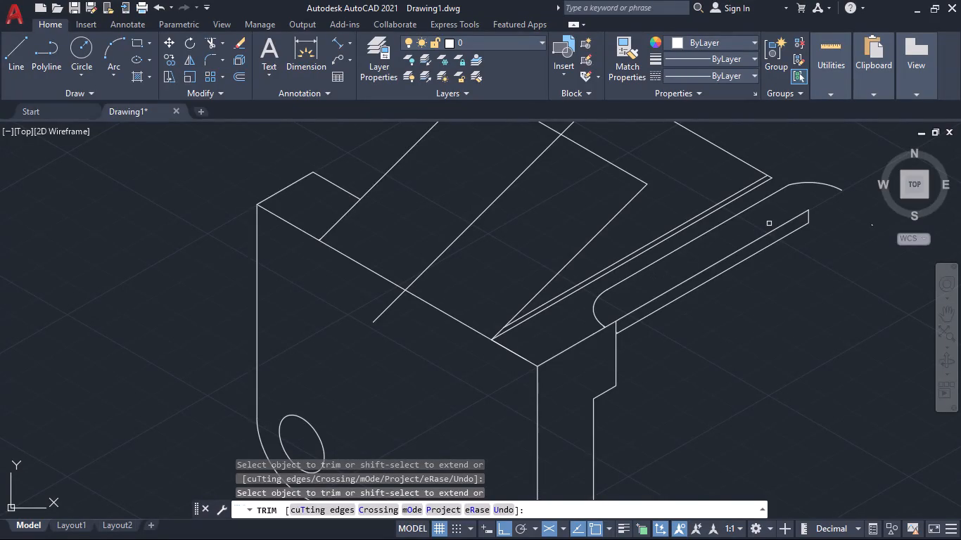
key(Escape)
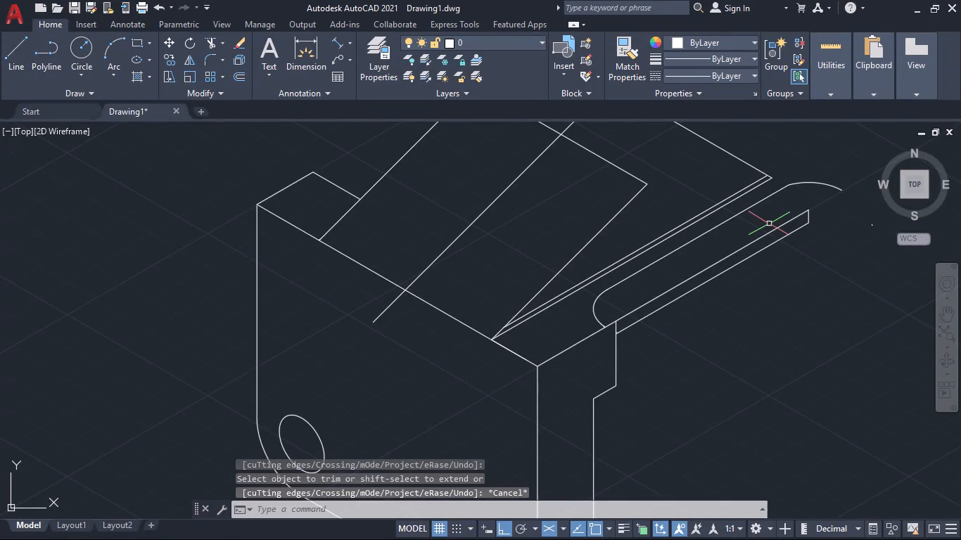
Copy the far-end arc of the extension 20 straight down on the right isoplane.
click(811, 181)
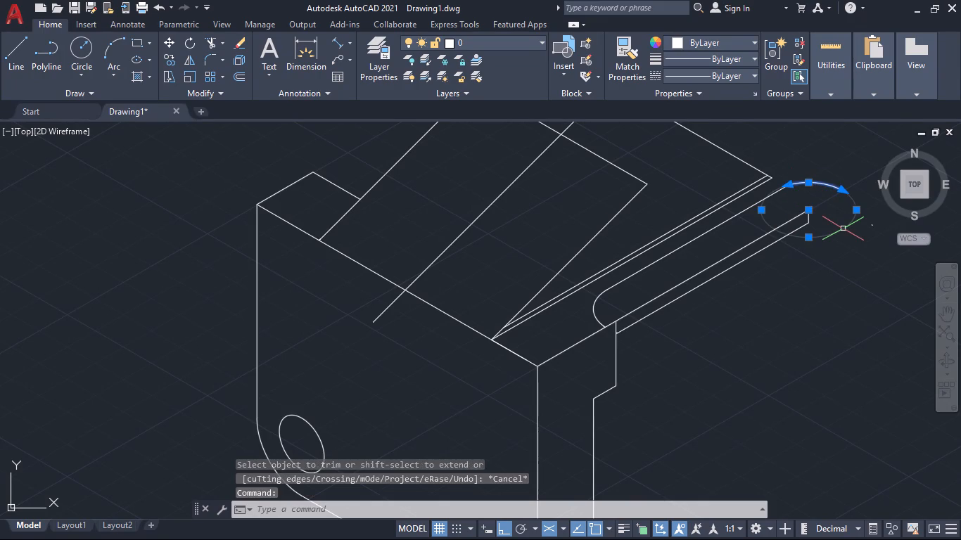
text(co)
key(Return)
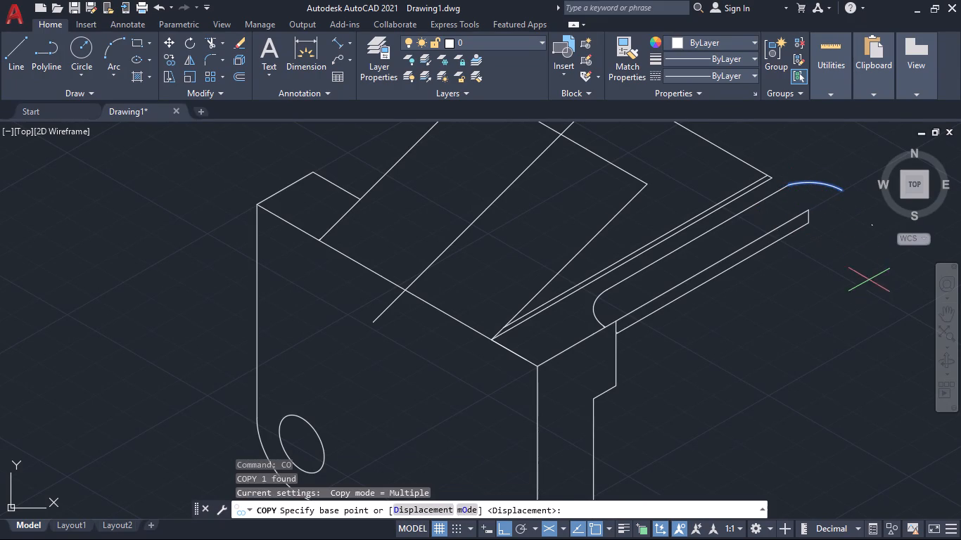
click(815, 181)
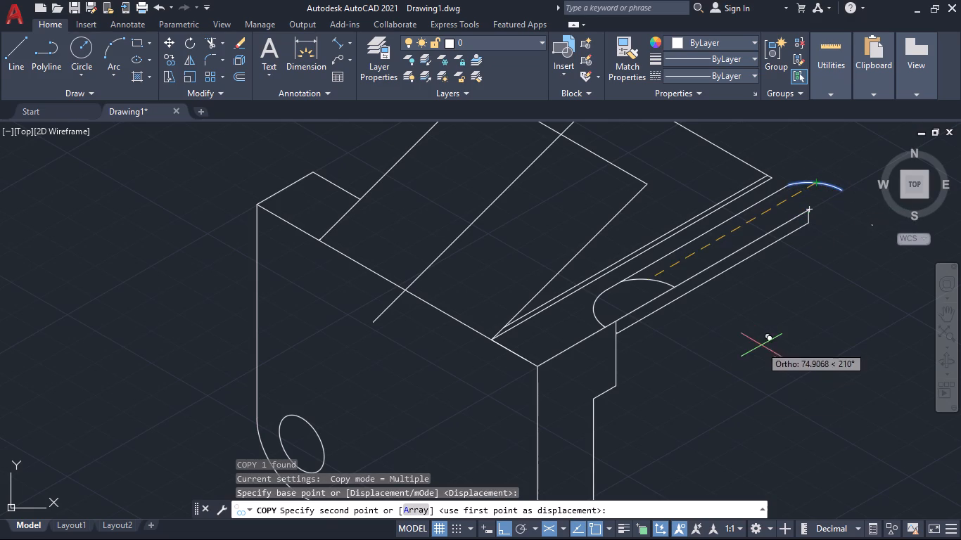
click(558, 525)
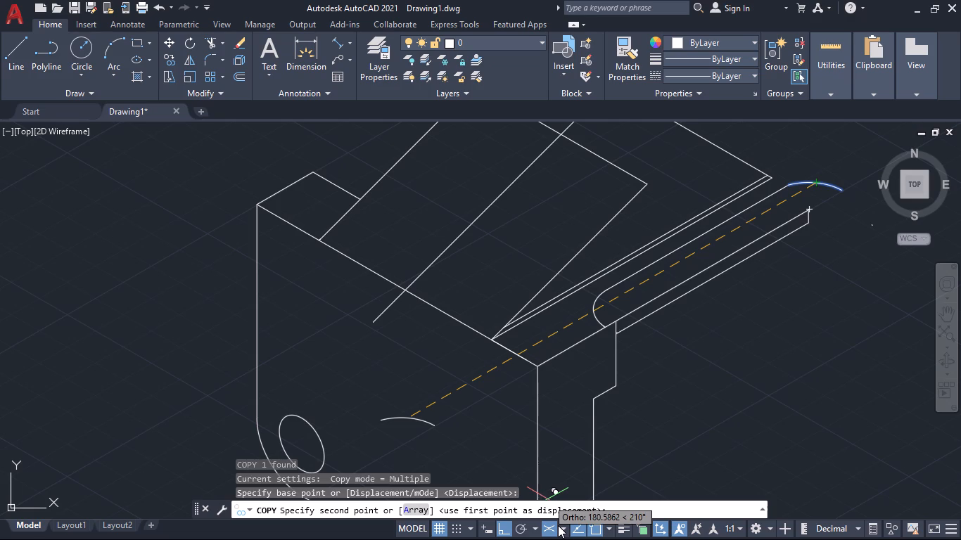
click(564, 506)
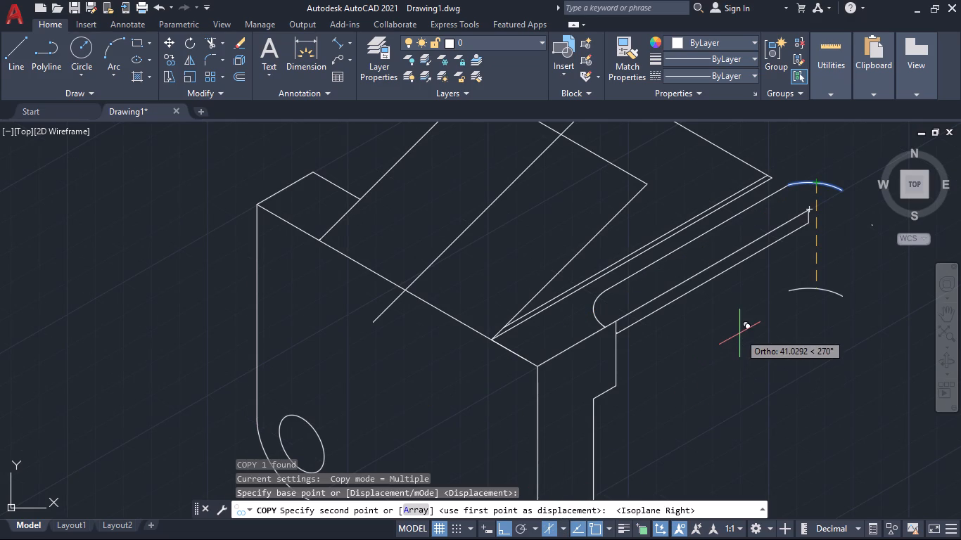
text(20)
key(Return)
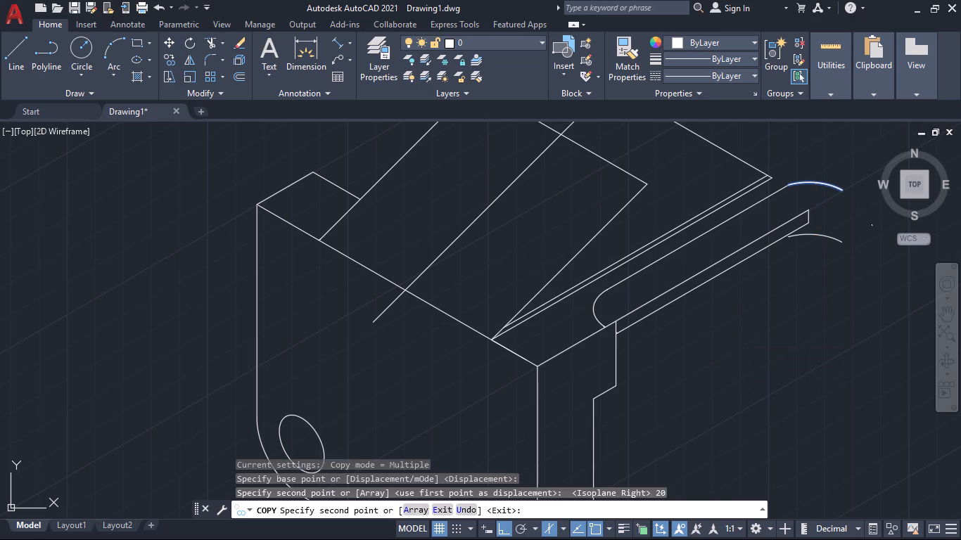
key(Escape)
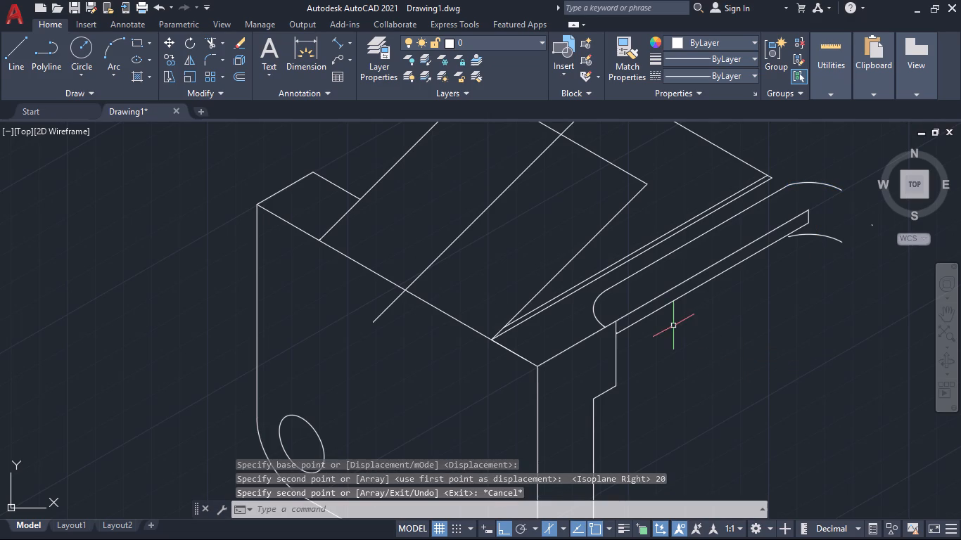
Draw a 100 long line at 30° from the lower end of the extension's near vertical edge.
click(15, 46)
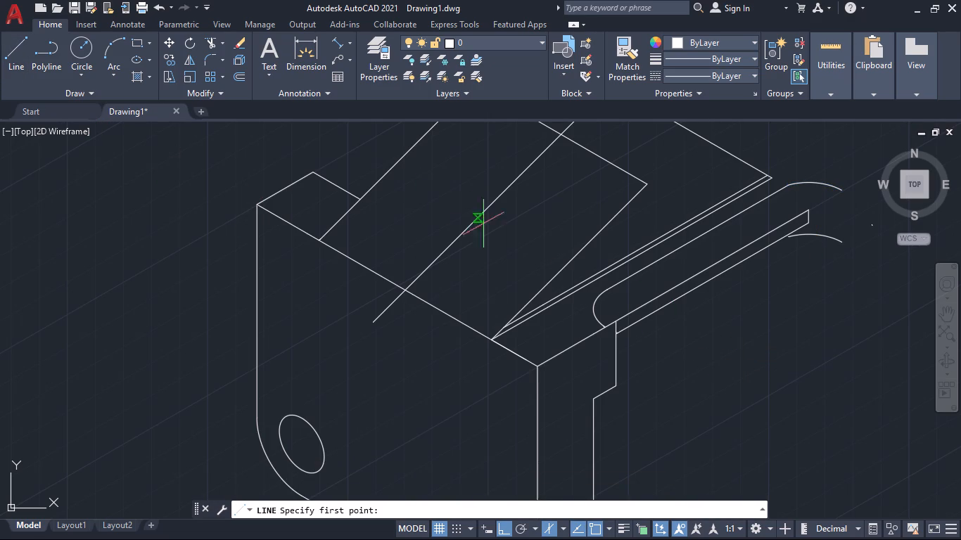
click(616, 388)
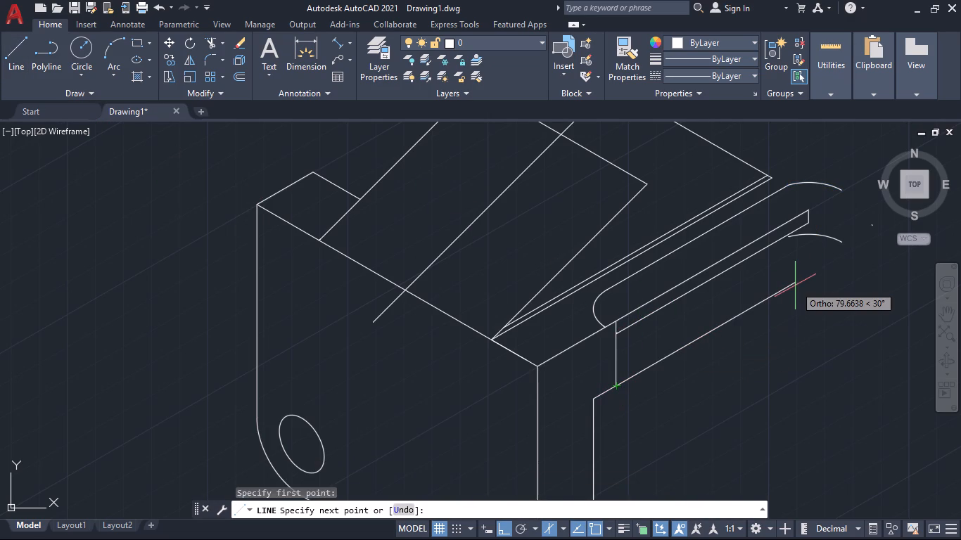
text(100)
key(Return)
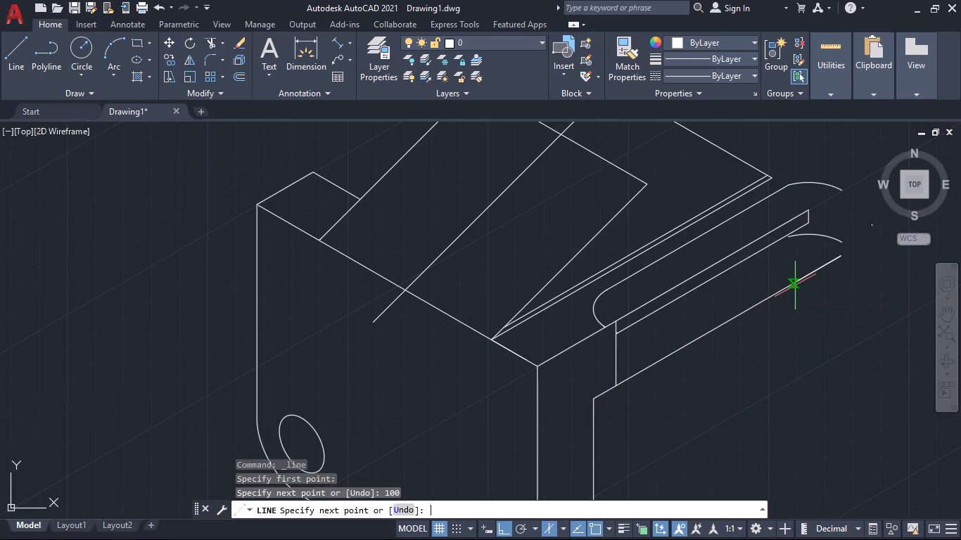
key(space)
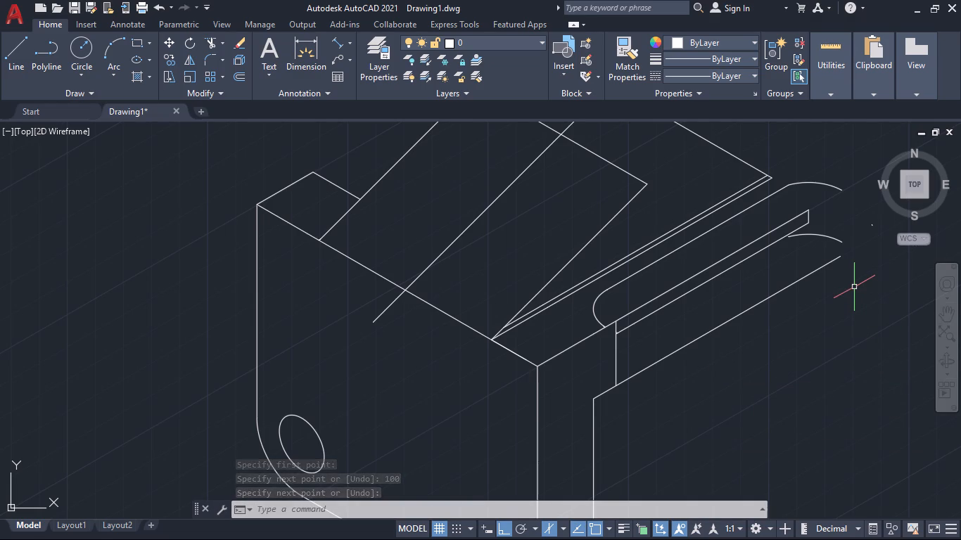
Draw a line from the far end of the new lower edge up to the outer end of the top far-end arc.
key(space)
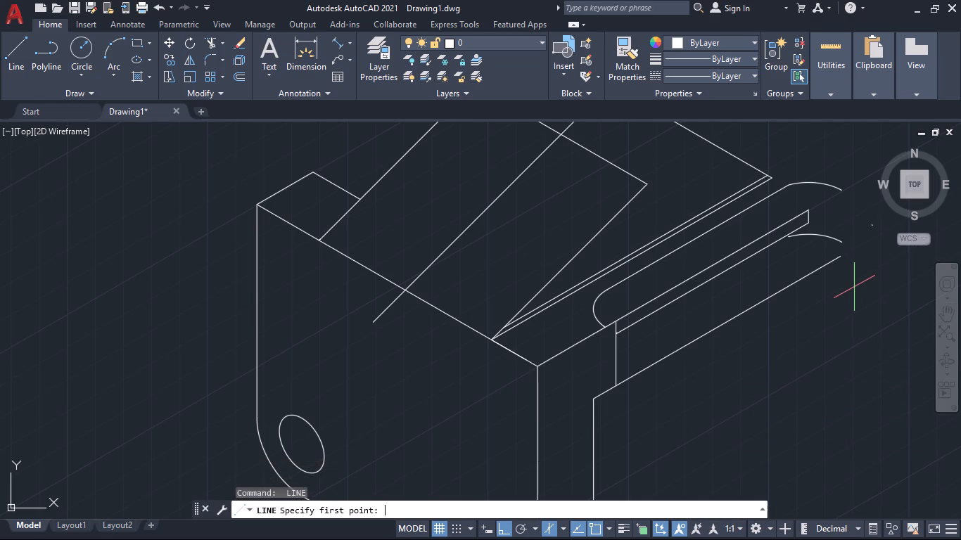
click(839, 255)
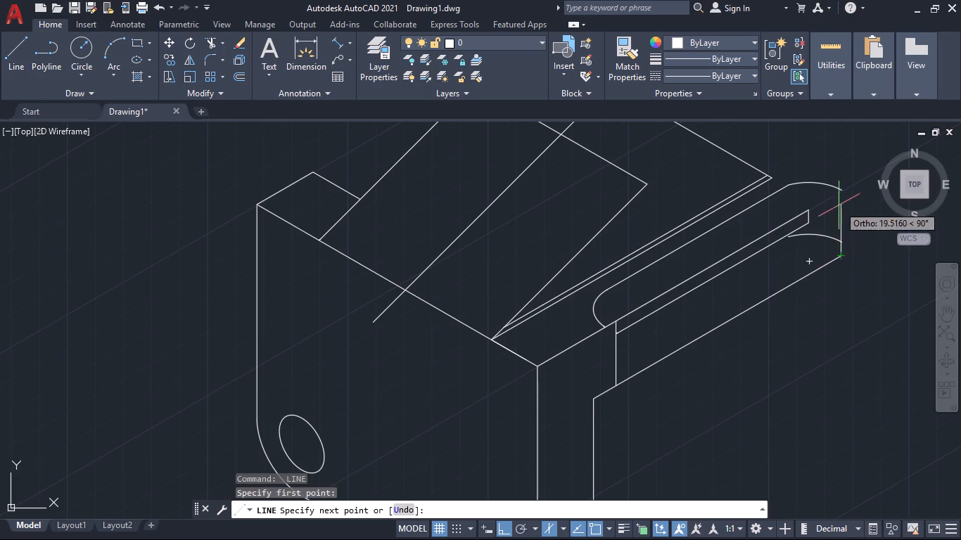
click(840, 190)
key(Escape)
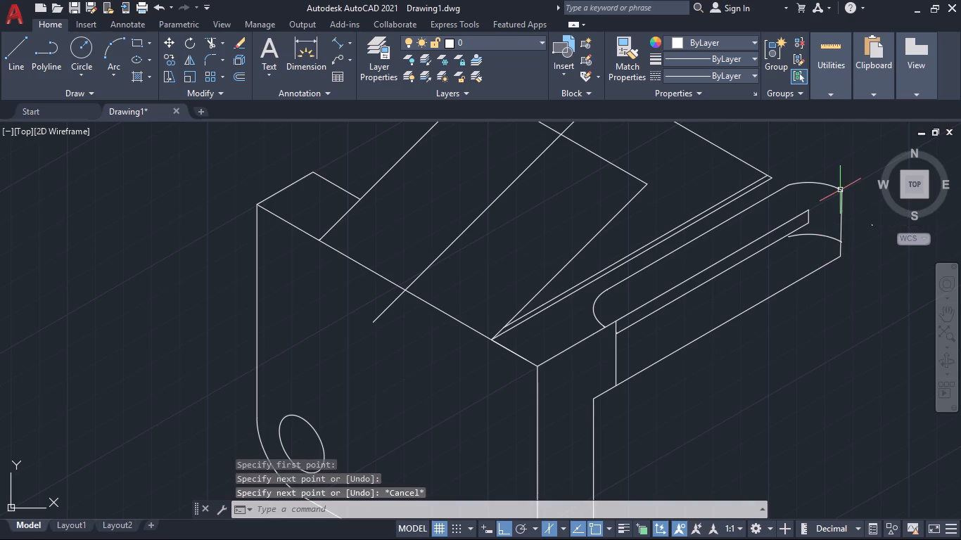
Shift the copied lower arc about 5.5 along 210° by its centre and stretch its outer end to the lower edge's far corner.
click(825, 236)
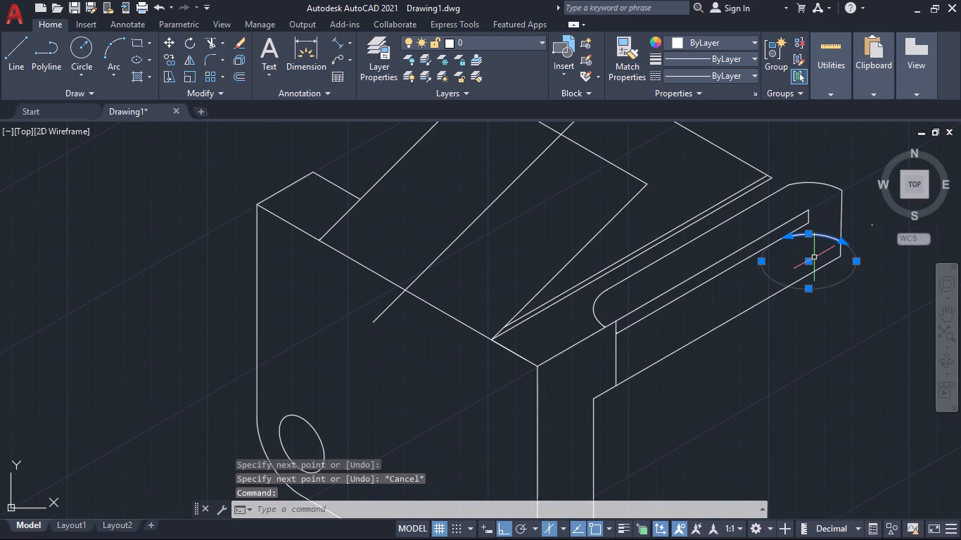
click(808, 263)
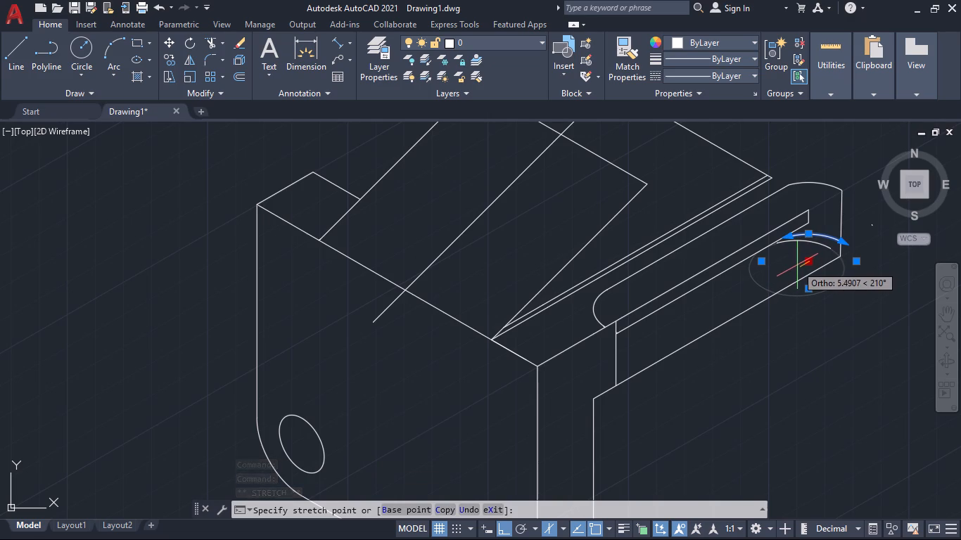
click(797, 265)
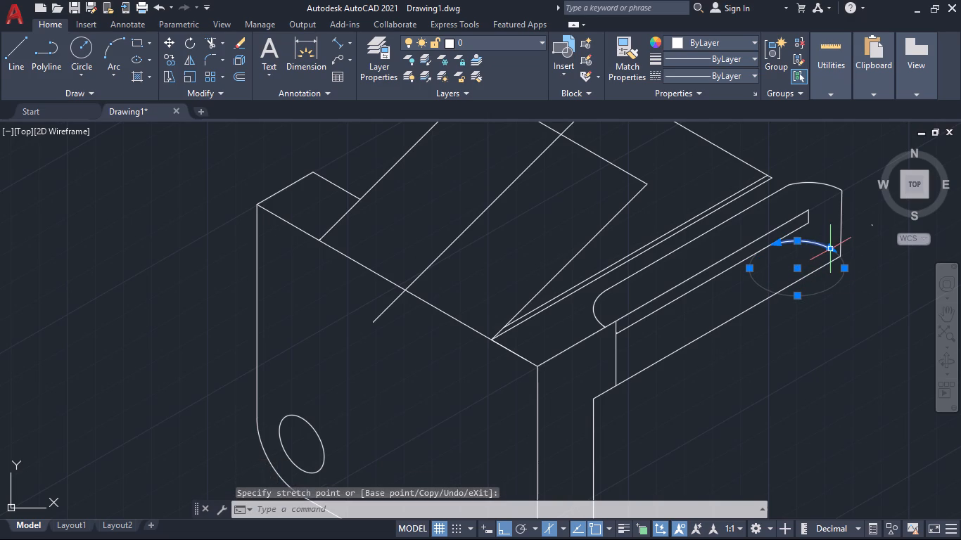
click(832, 251)
click(840, 253)
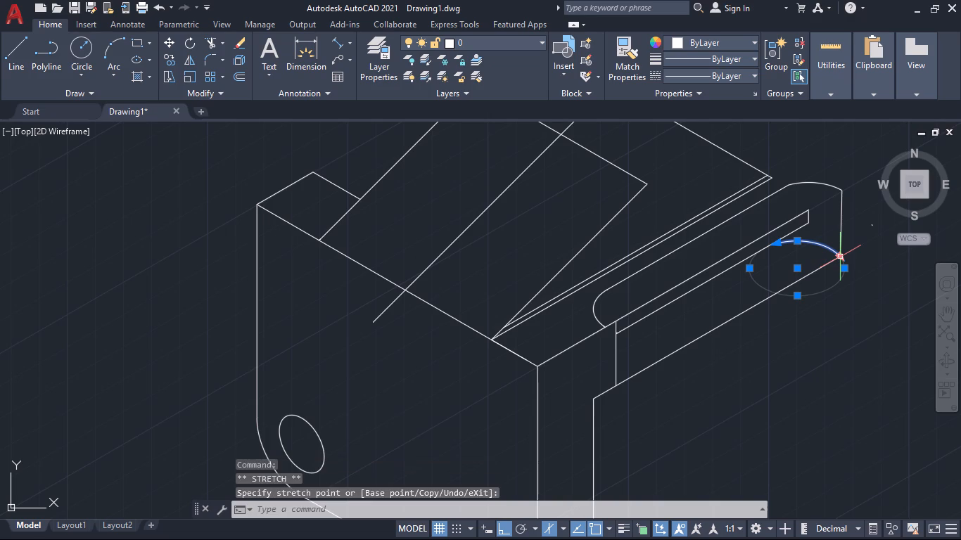
key(Escape)
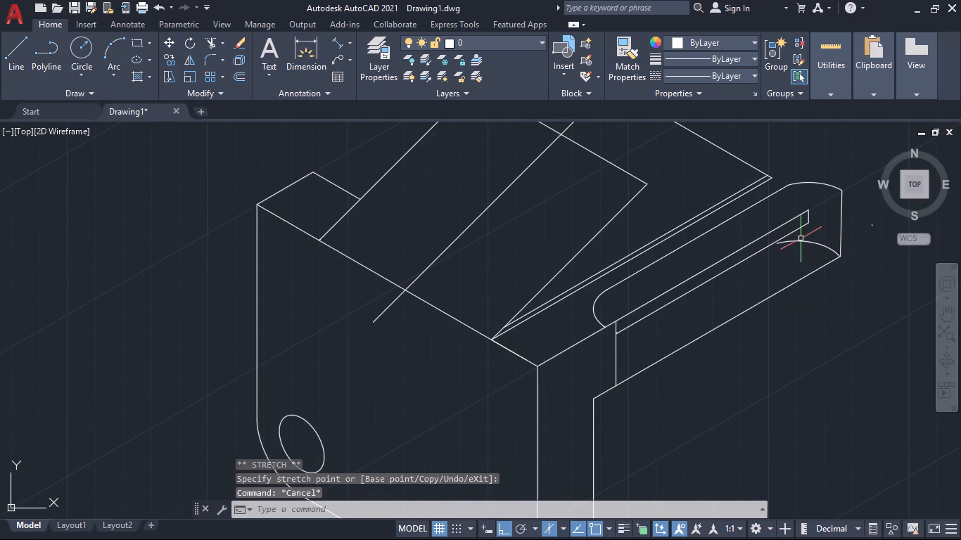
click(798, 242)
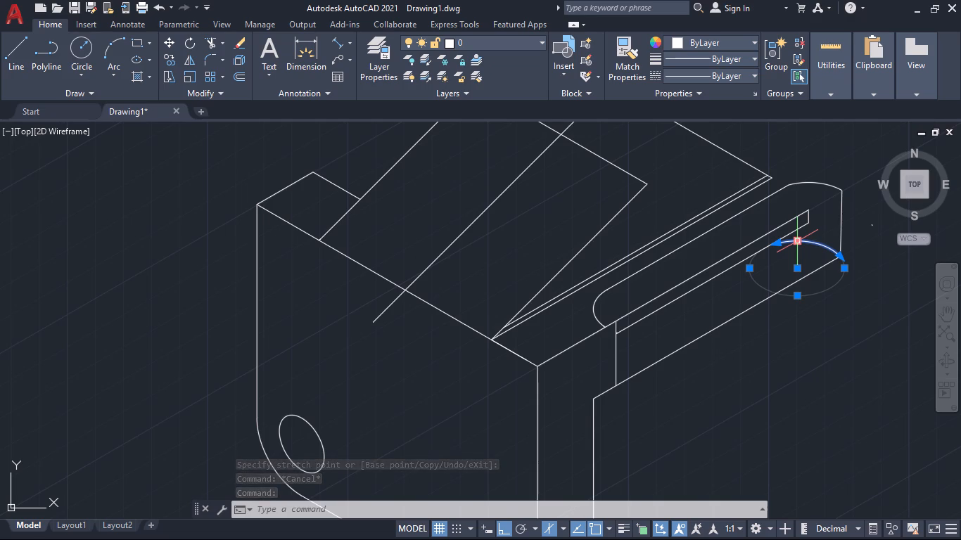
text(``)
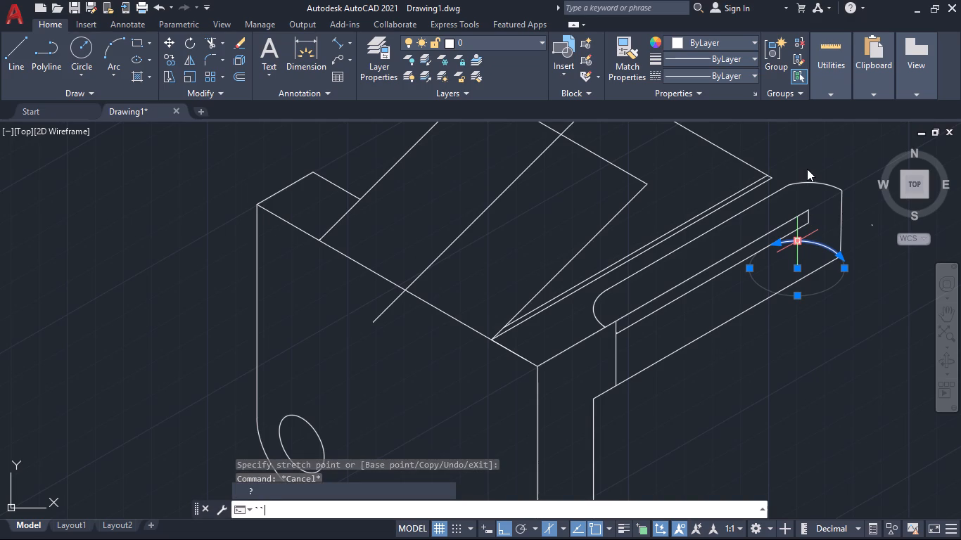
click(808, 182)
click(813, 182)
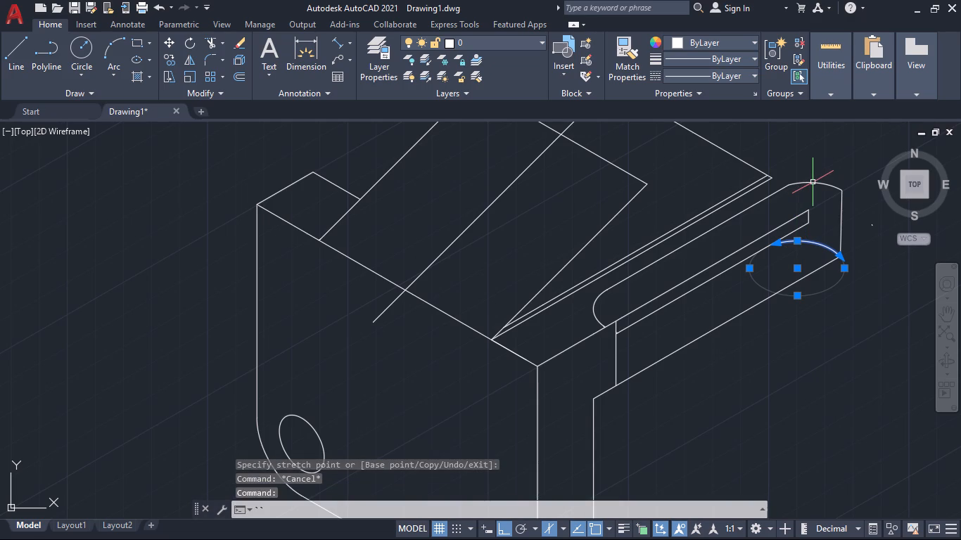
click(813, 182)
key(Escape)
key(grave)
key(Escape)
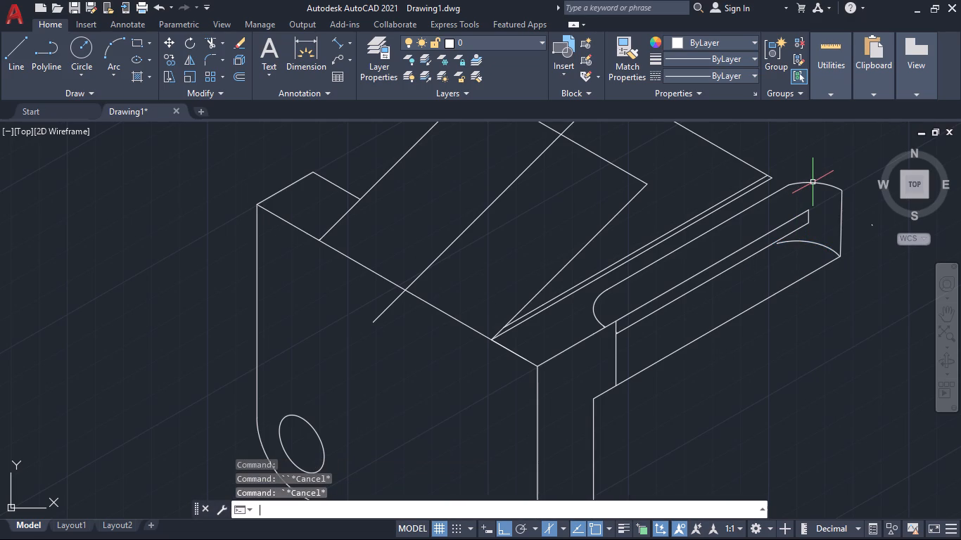
Delete the upper far-end arc of the extension.
click(814, 182)
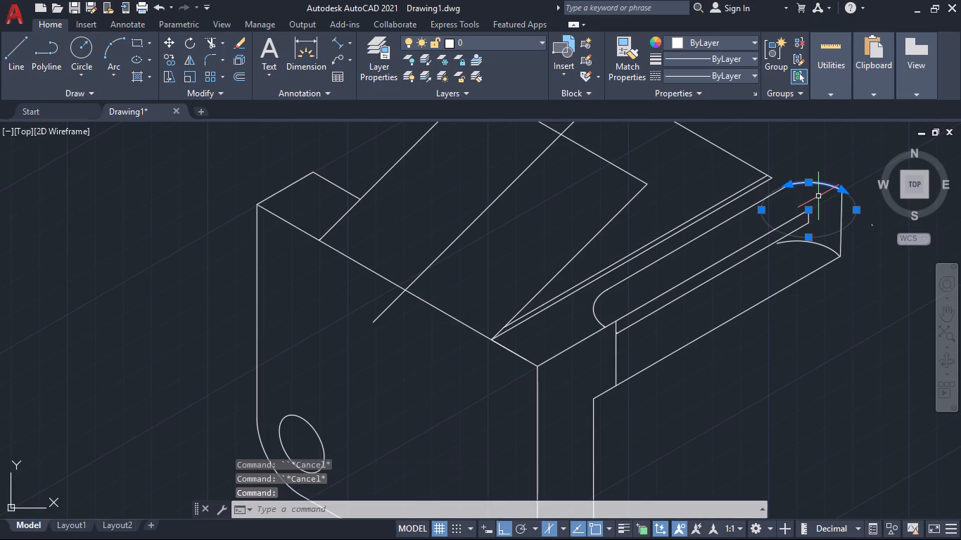
key(Delete)
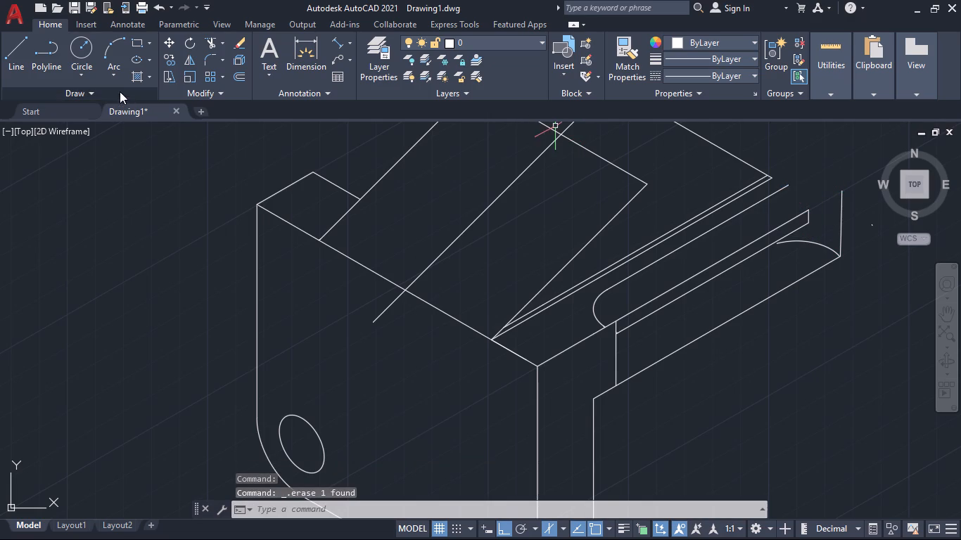
Draw a radius 15 isocircle on the top isoplane in the empty area beside the bracket.
text(el)
key(Return)
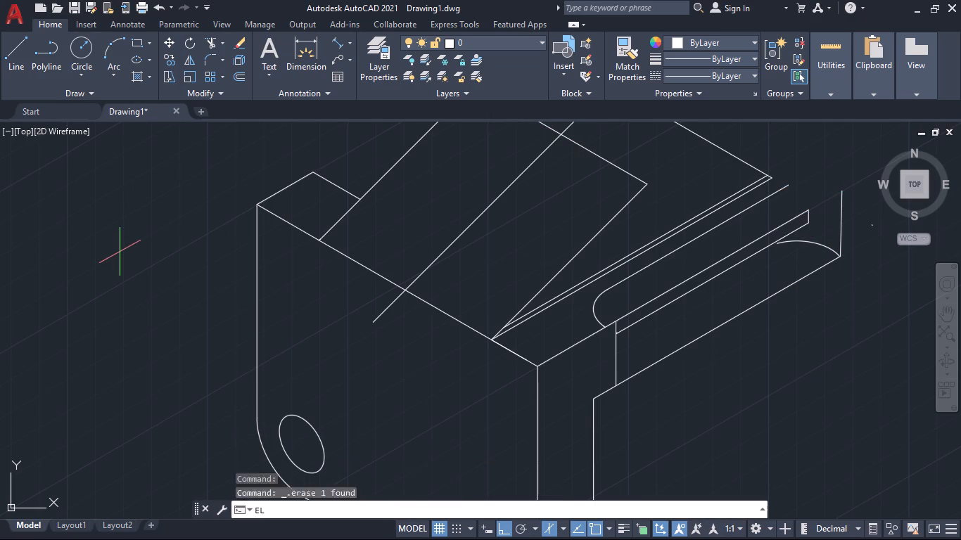
key(i)
key(Return)
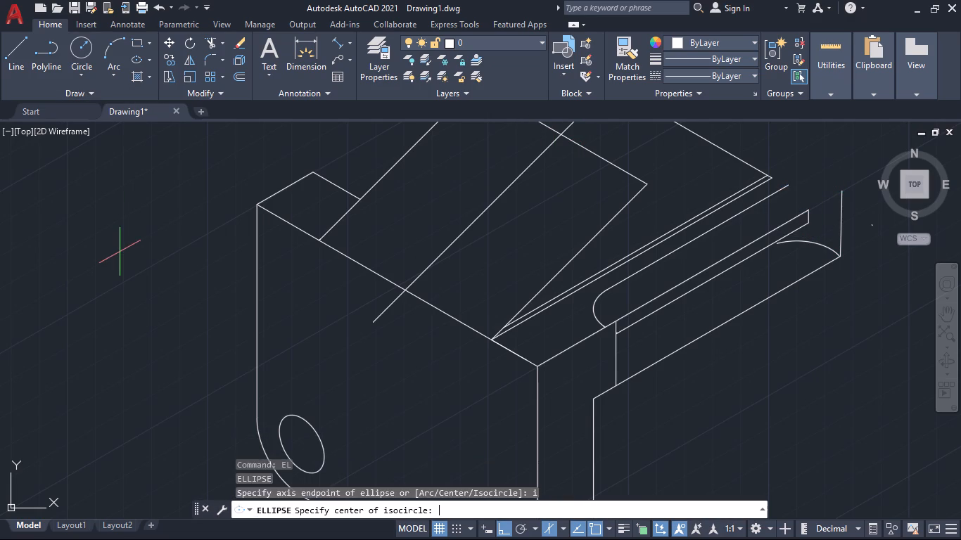
click(87, 255)
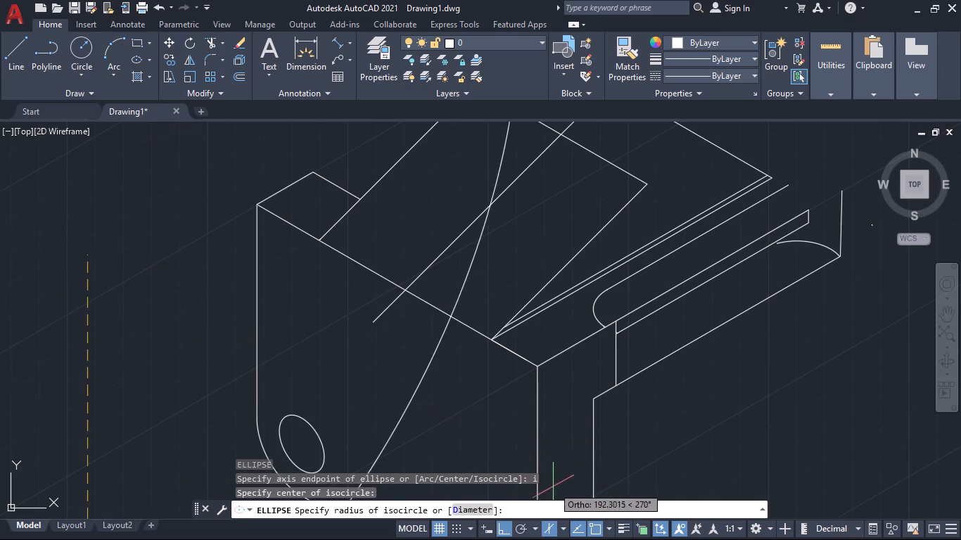
click(561, 526)
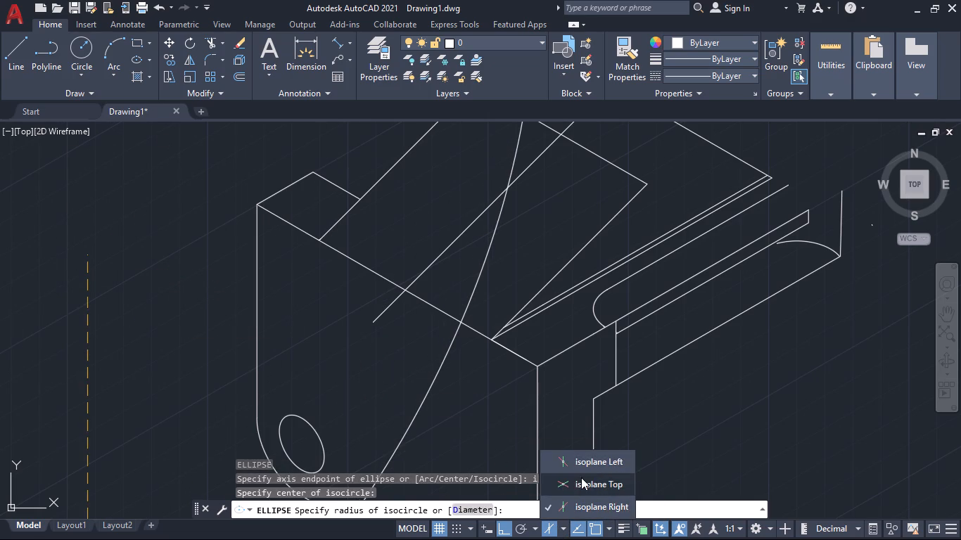
click(581, 478)
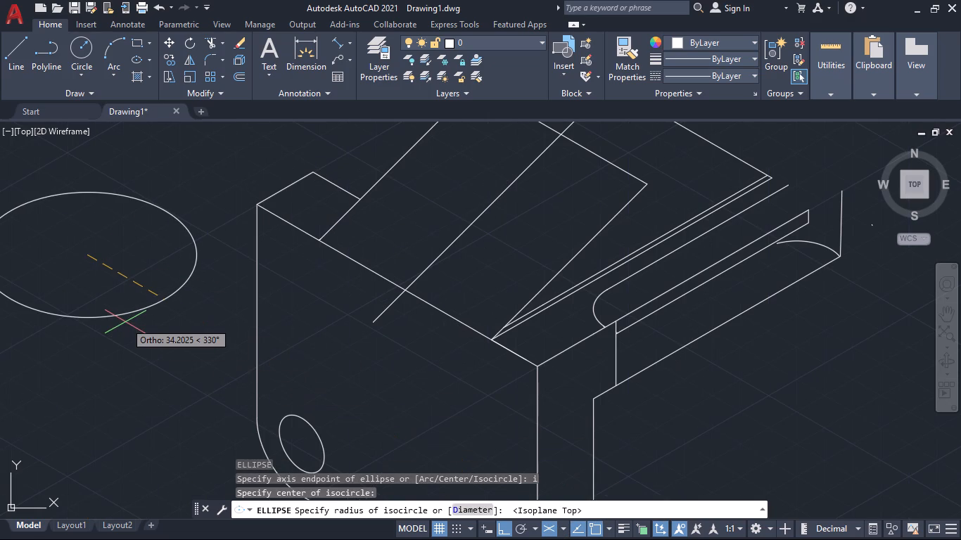
text(15)
key(Return)
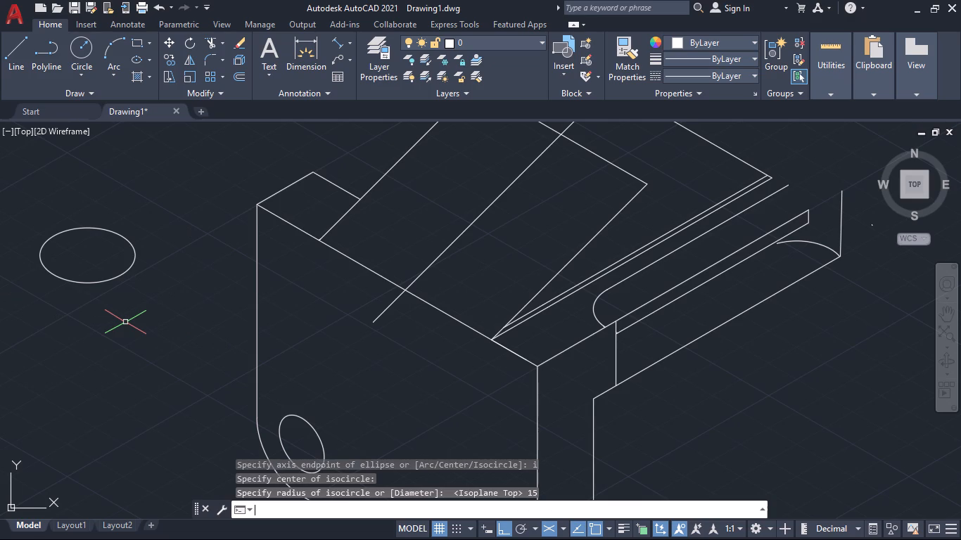
Move the isocircle by its centre, with Ortho off, onto the extension's upper front edge near its far end.
click(114, 278)
key(m)
key(Return)
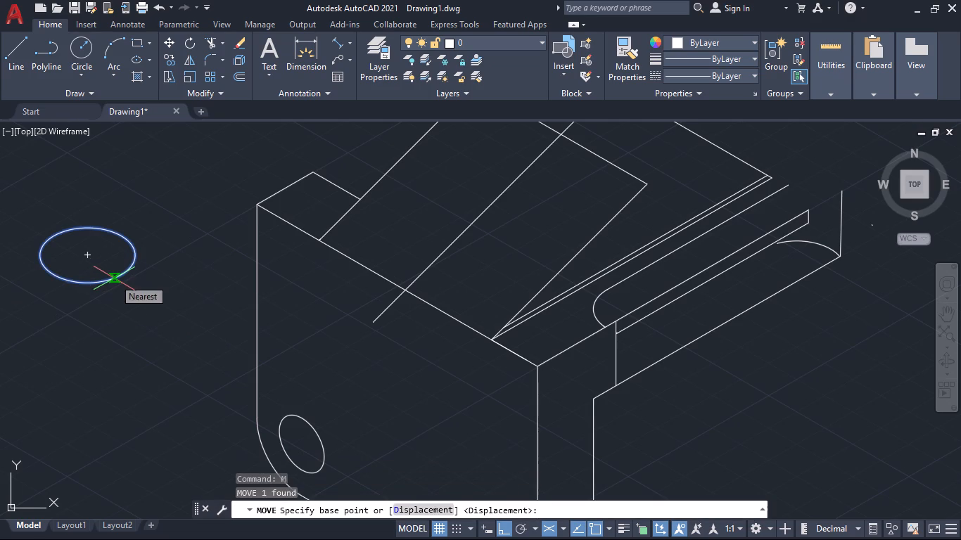
click(88, 254)
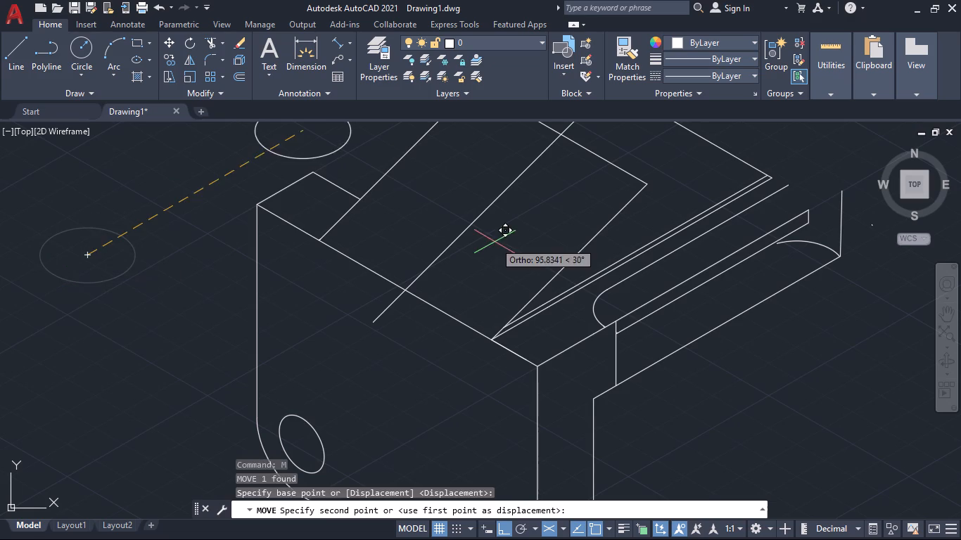
click(502, 527)
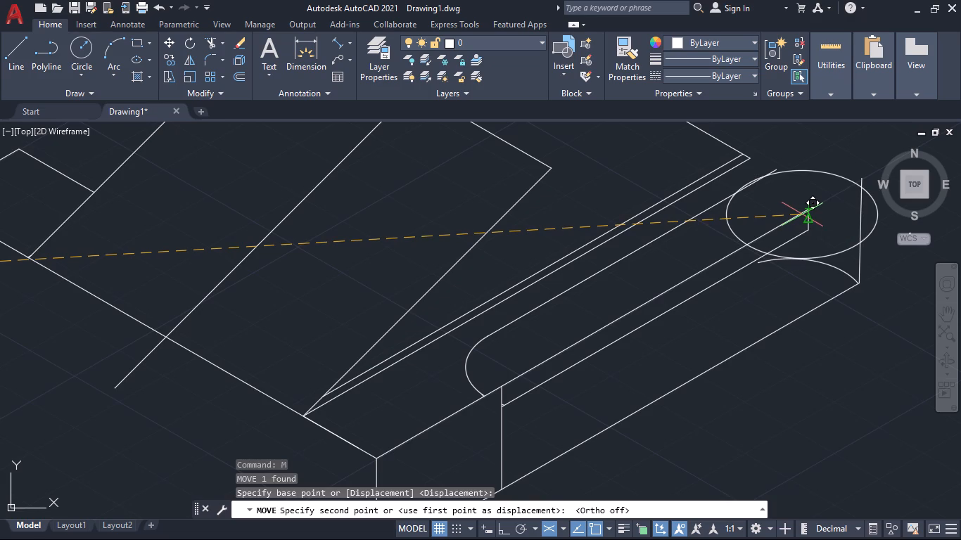
click(801, 215)
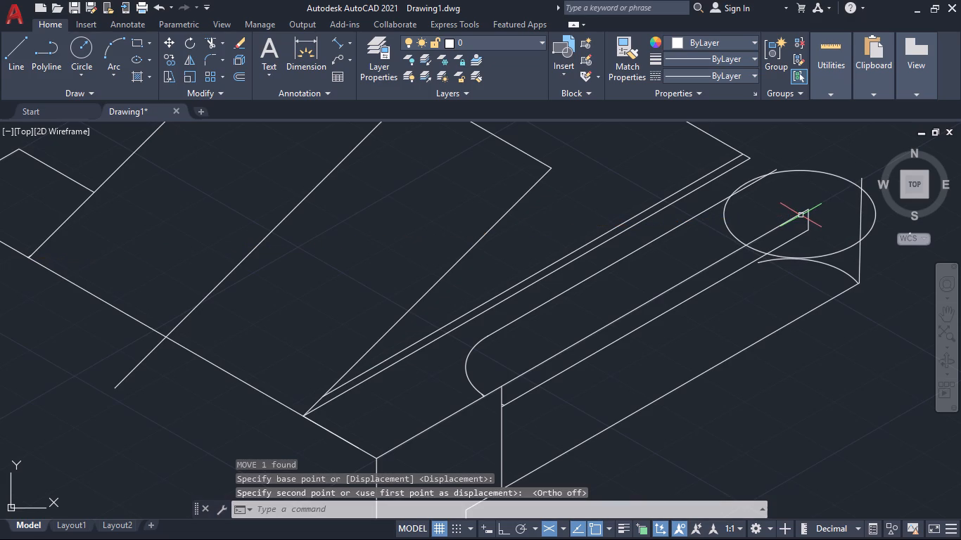
Copy the isocircle at the extension's far end 20 straight down from its centre, using Ortho on the right isoplane.
click(832, 253)
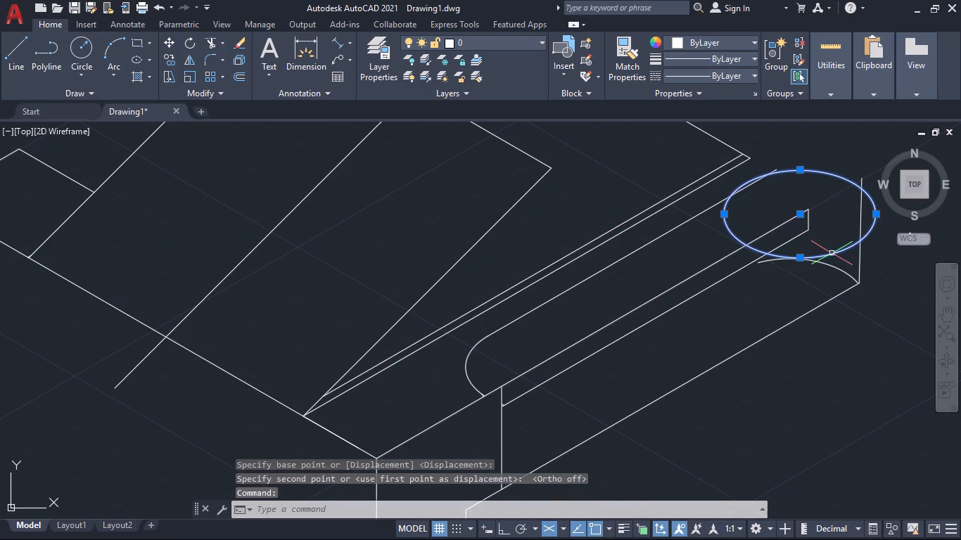
text(co)
key(Return)
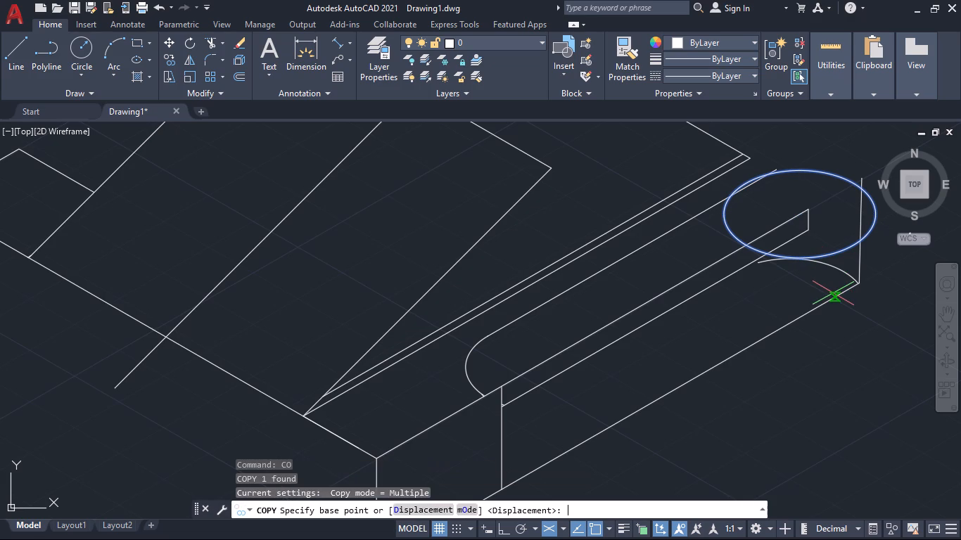
click(798, 210)
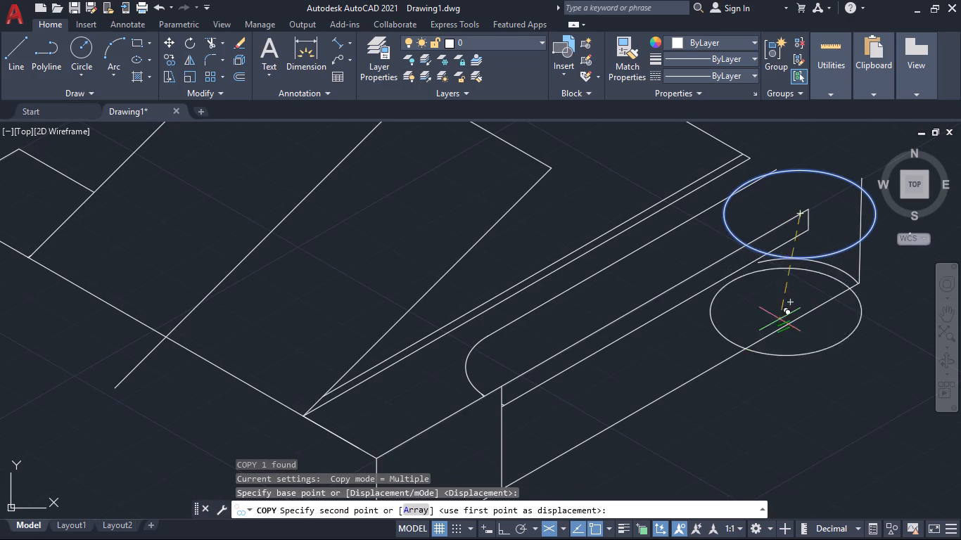
click(505, 529)
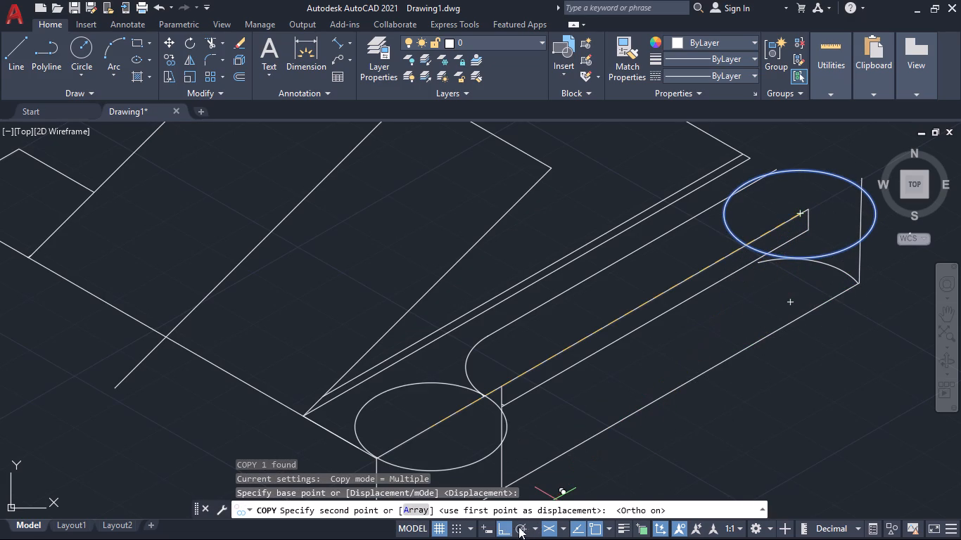
click(566, 525)
click(573, 506)
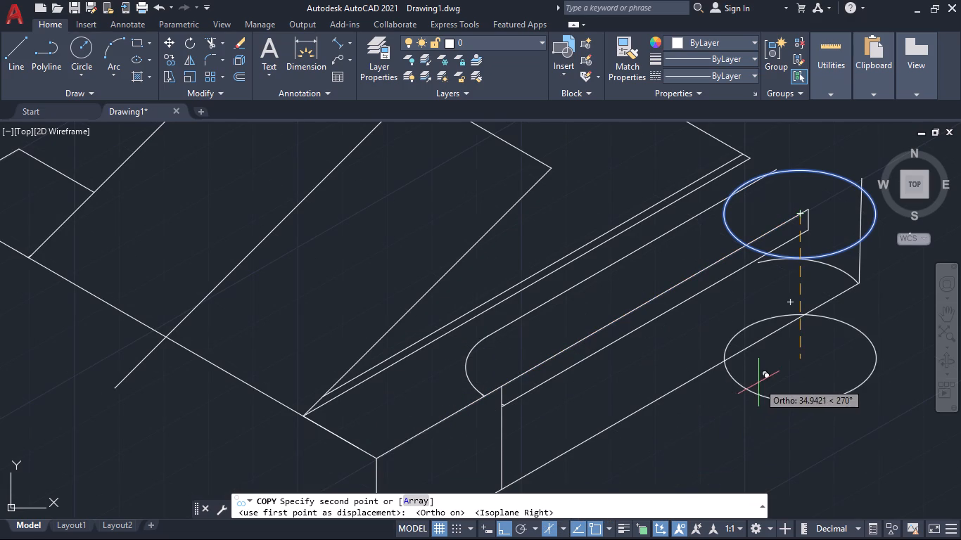
text(20)
key(Return)
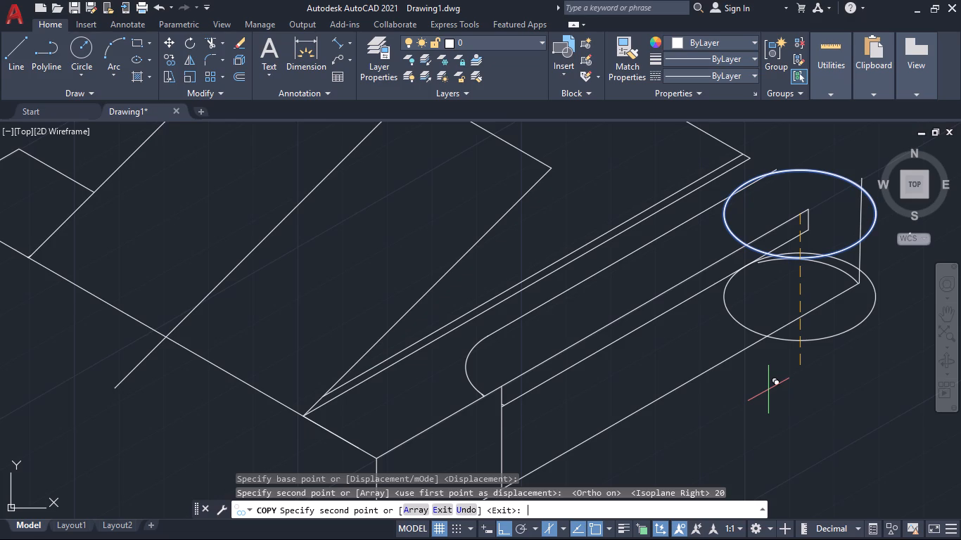
key(Escape)
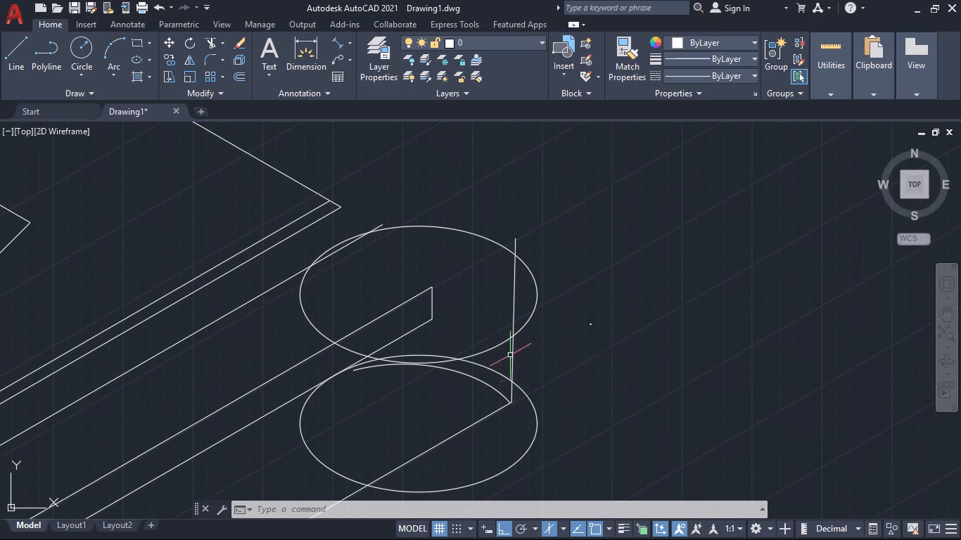
Shift the far-end vertical line along the 30° direction by its midpoint until it meets the upper isocircle.
click(512, 395)
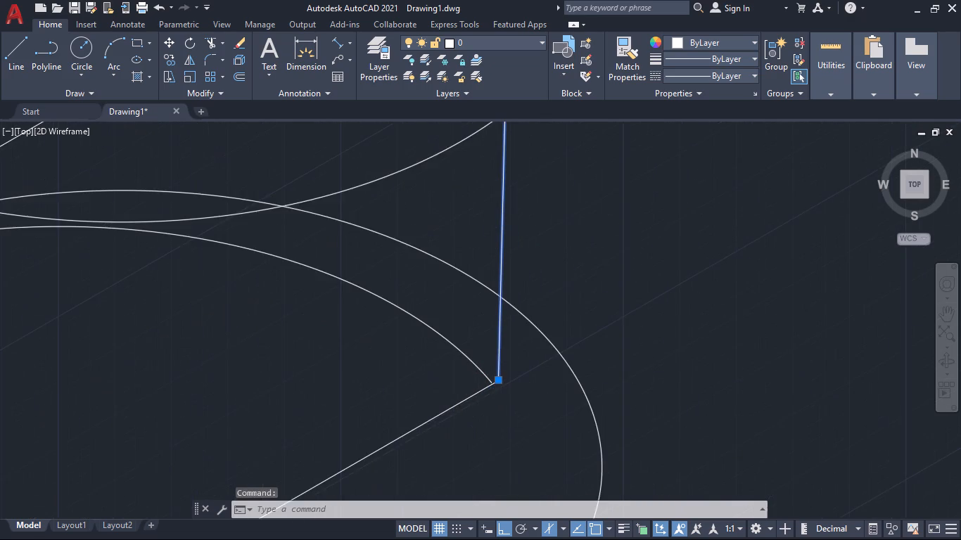
click(488, 365)
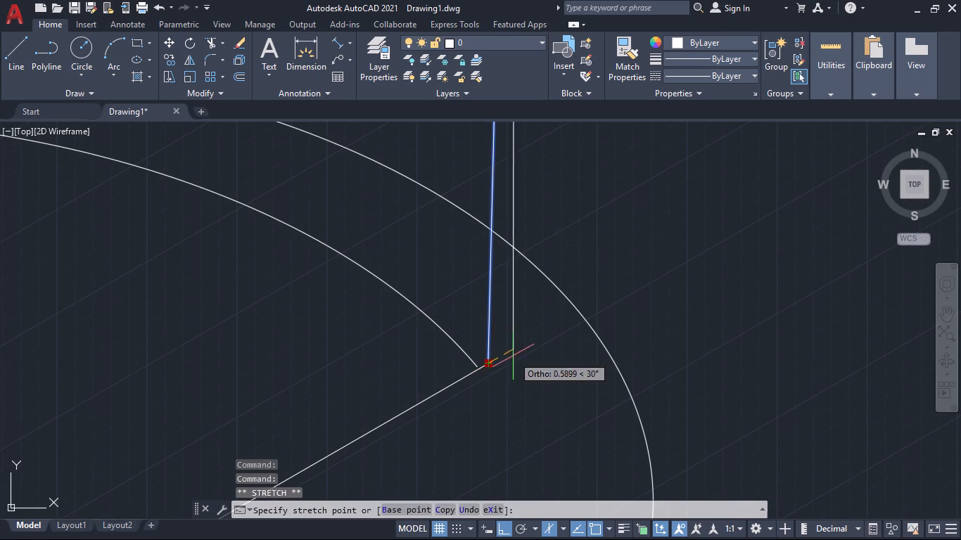
key(Escape)
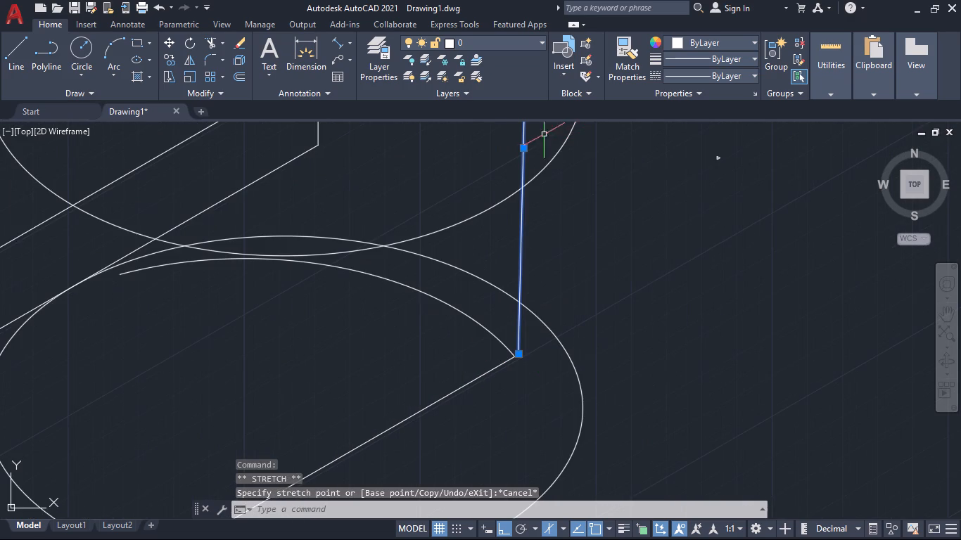
double_click(524, 150)
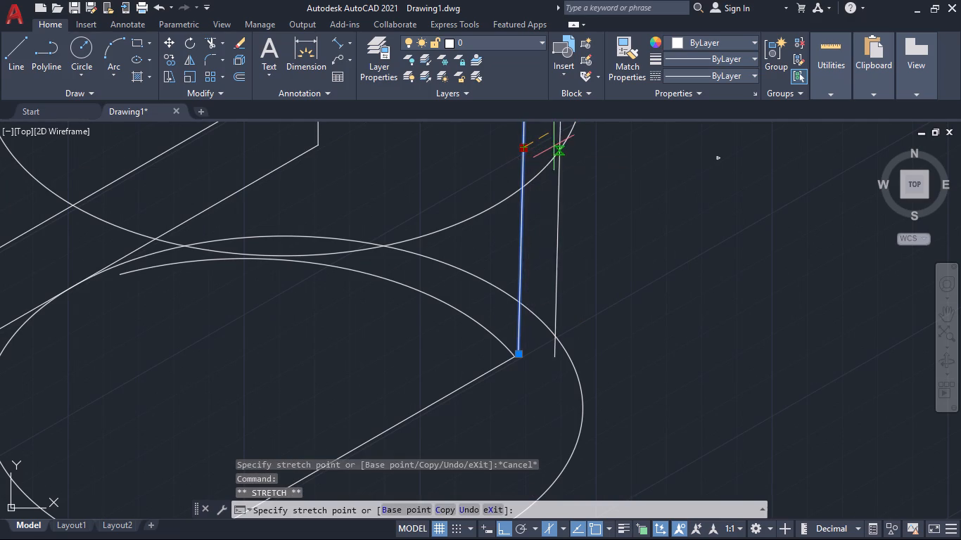
click(558, 146)
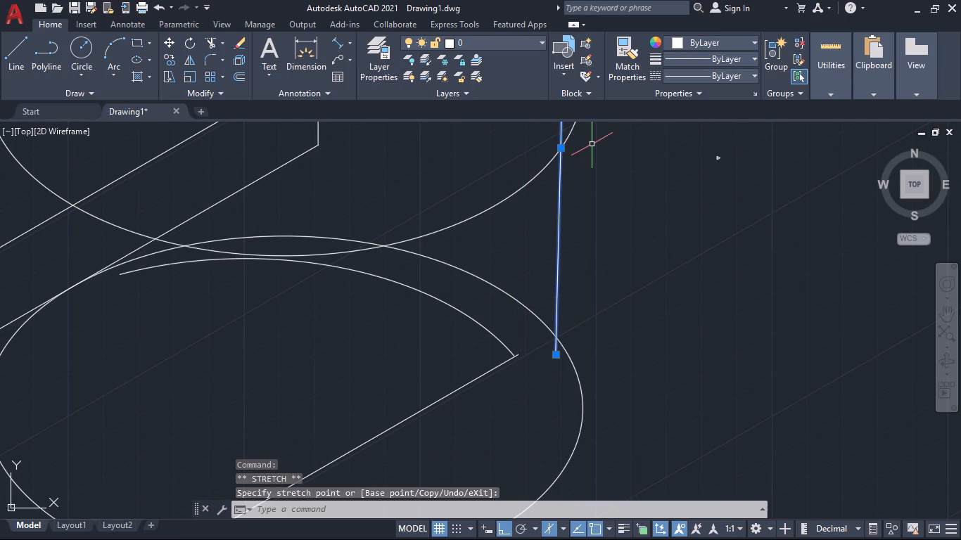
key(Escape)
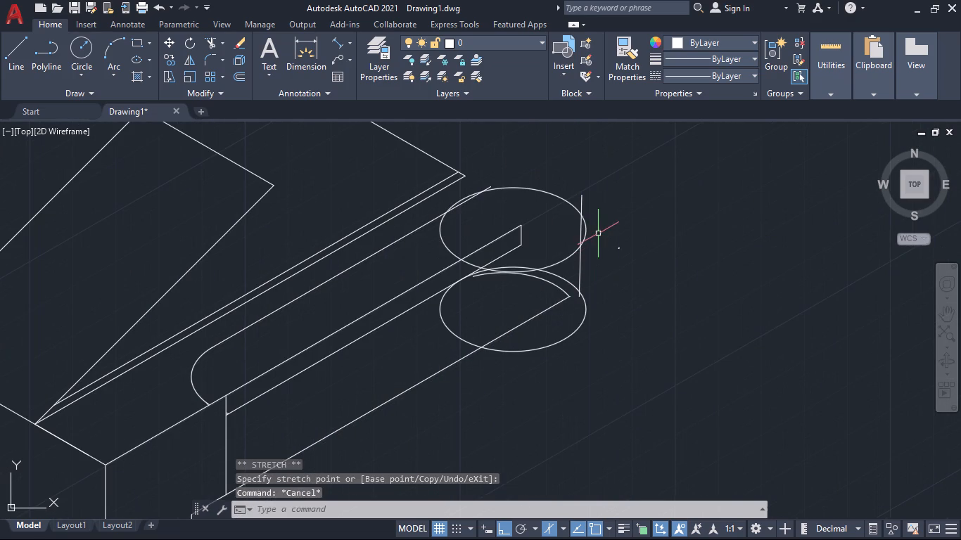
Trim the vertical line and upper back edge where they overrun the upper isocircle, and cut away the isocircle's near side.
text(tr)
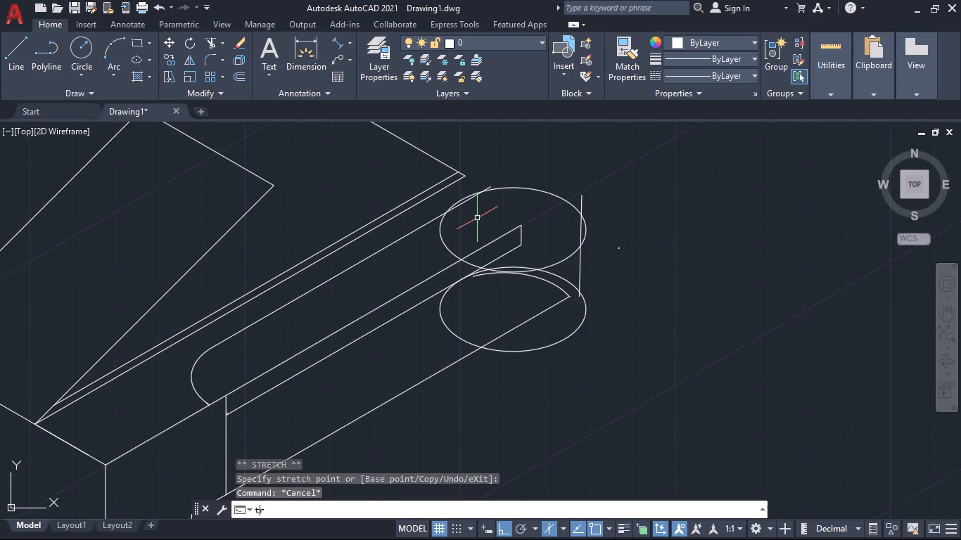
key(Return)
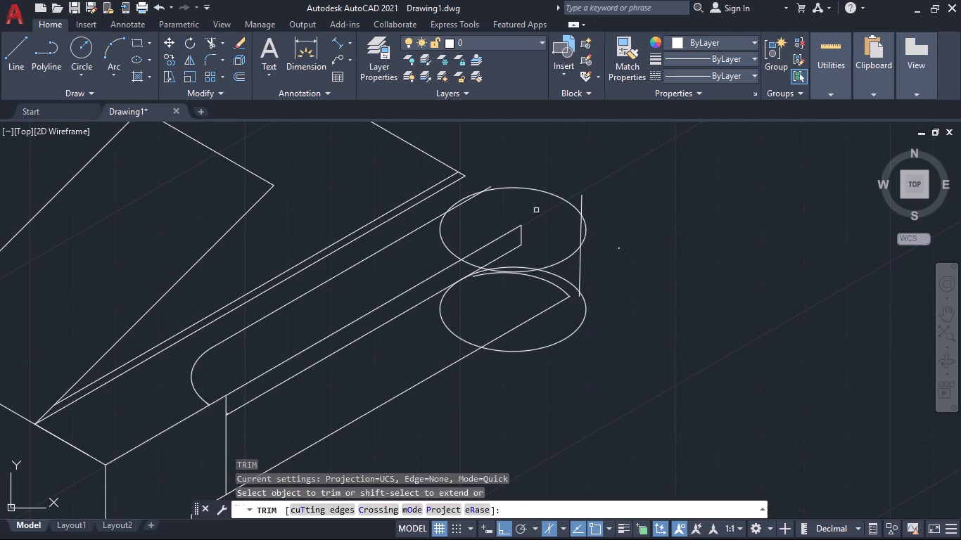
click(581, 207)
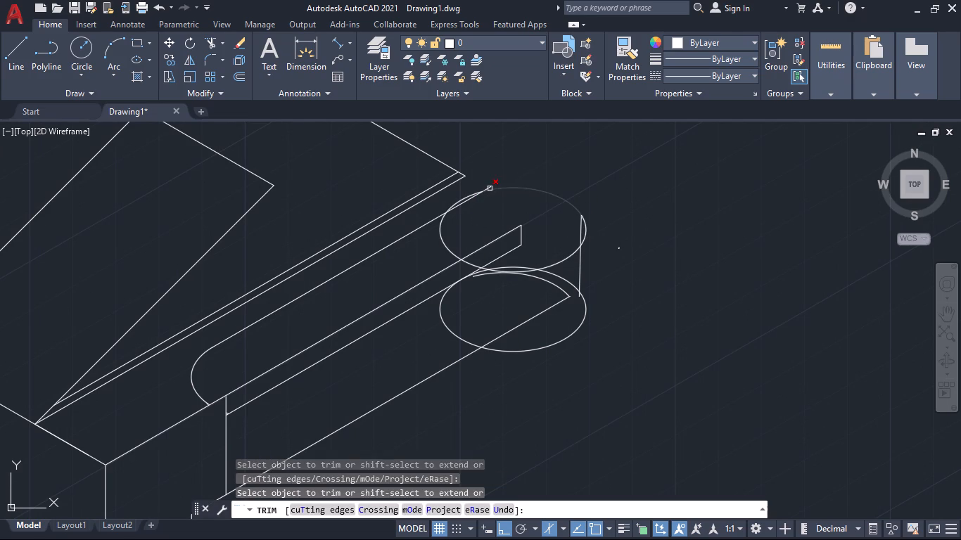
click(489, 185)
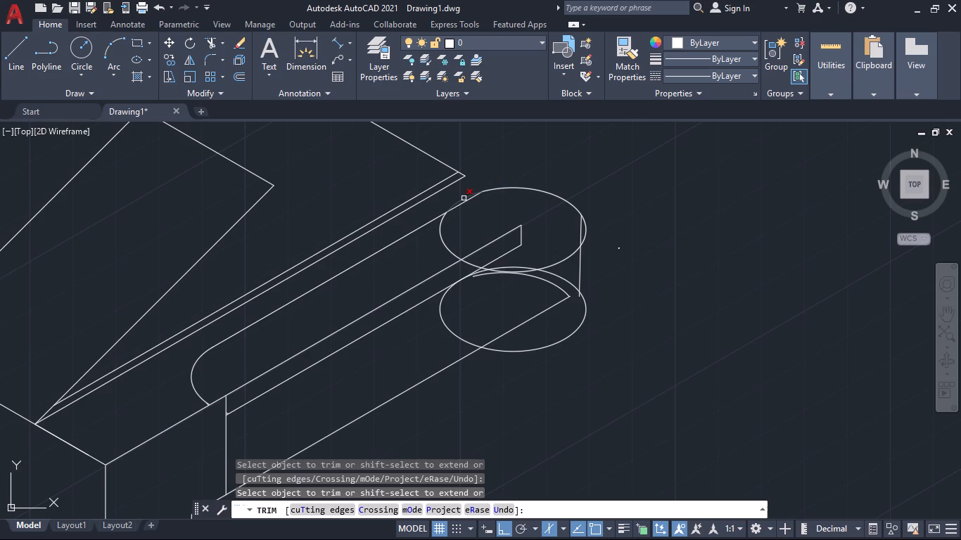
click(464, 198)
click(443, 233)
Trim away the extension's upper front edge together with the short vertical line at its far end.
click(419, 284)
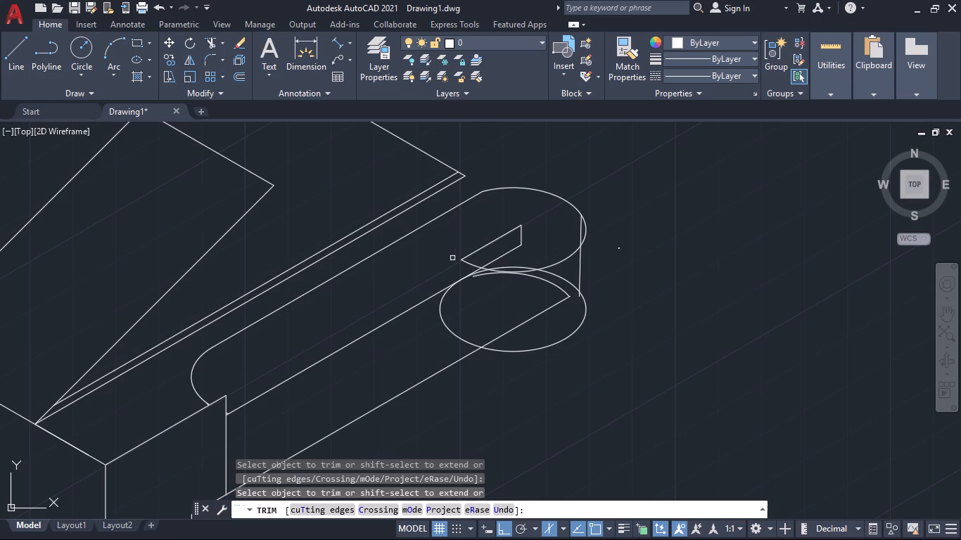
click(454, 244)
click(530, 235)
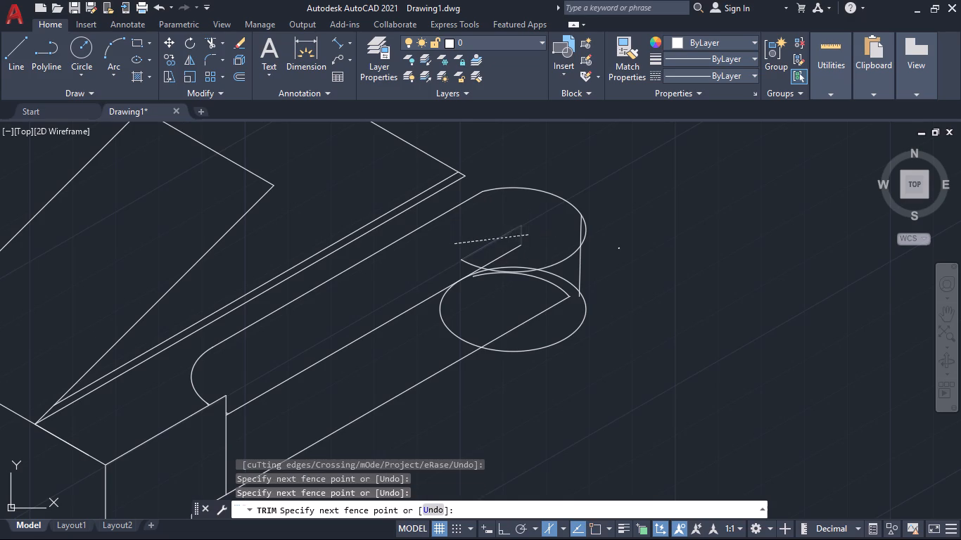
Trim off the upper isocircle's remaining lower part and the inner lower edge's overrun, keeping only the upper far-end arc.
click(467, 266)
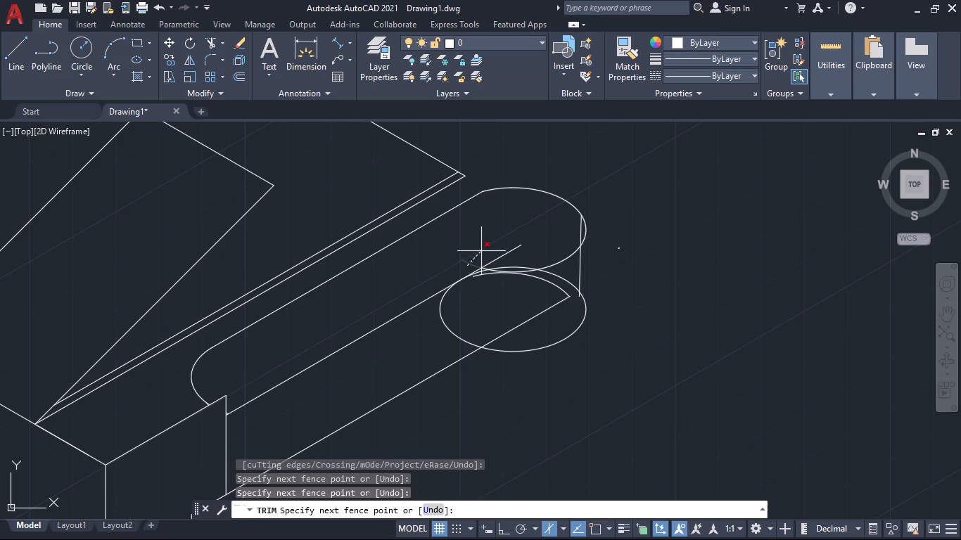
click(483, 250)
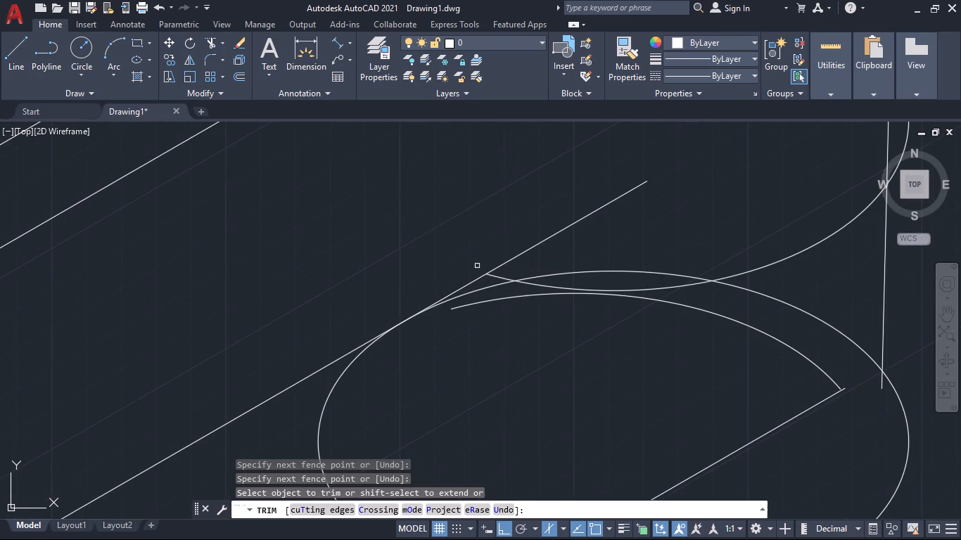
click(459, 286)
click(497, 274)
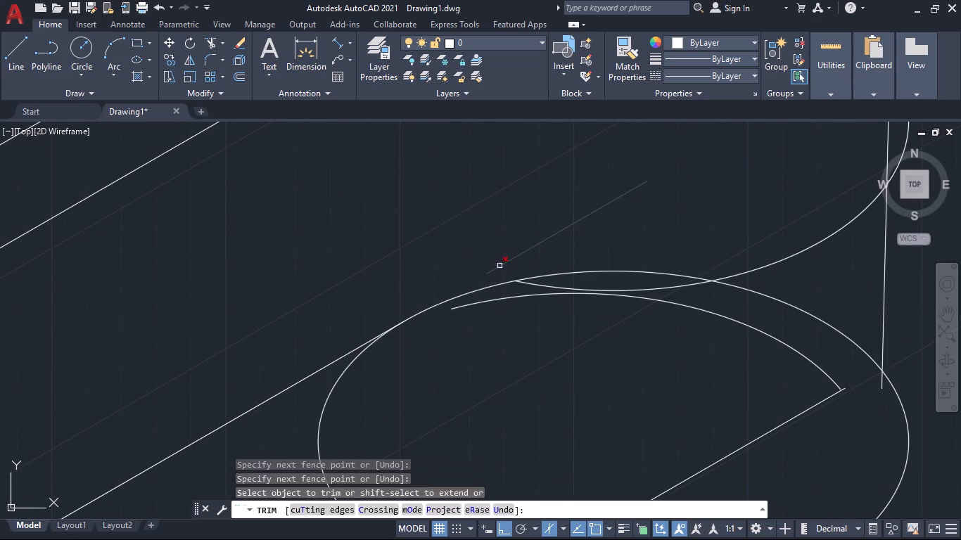
click(499, 264)
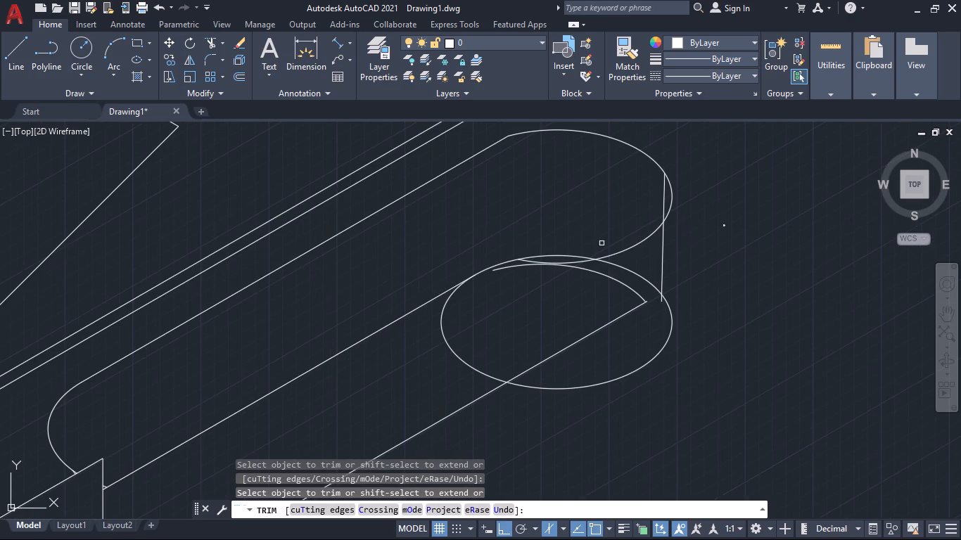
click(673, 191)
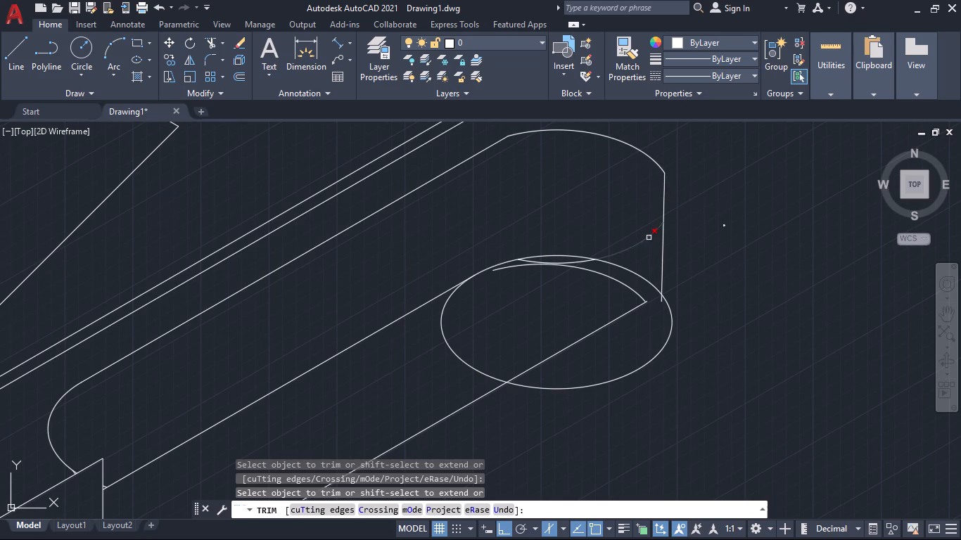
click(649, 238)
click(585, 263)
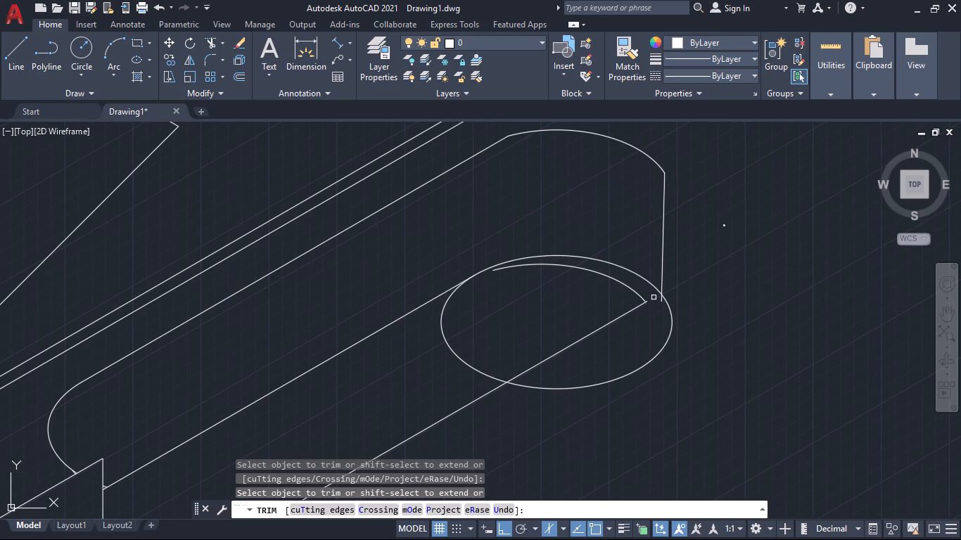
Trim the lower isocircle to its far-end arc, removing the old lower arc and joining the lower front edge to the vertical line.
click(661, 302)
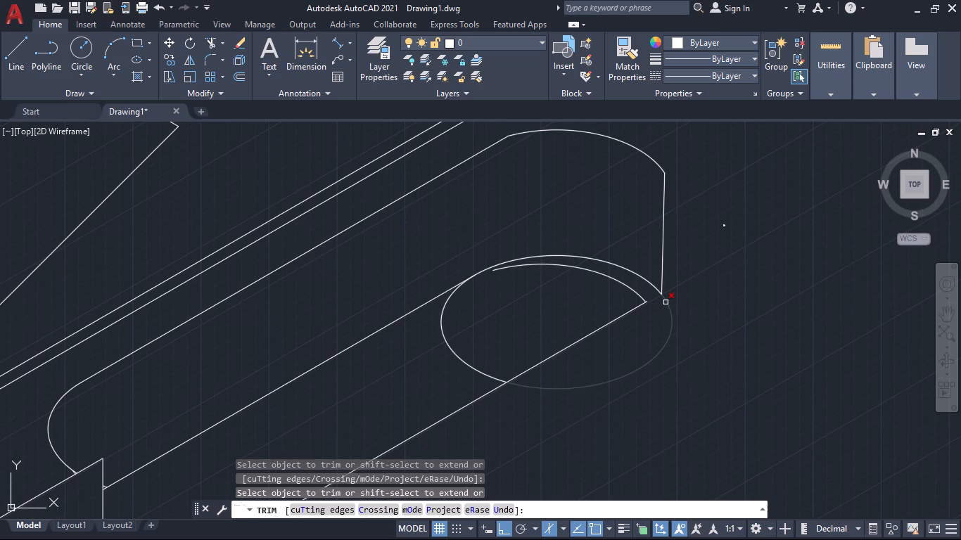
click(666, 302)
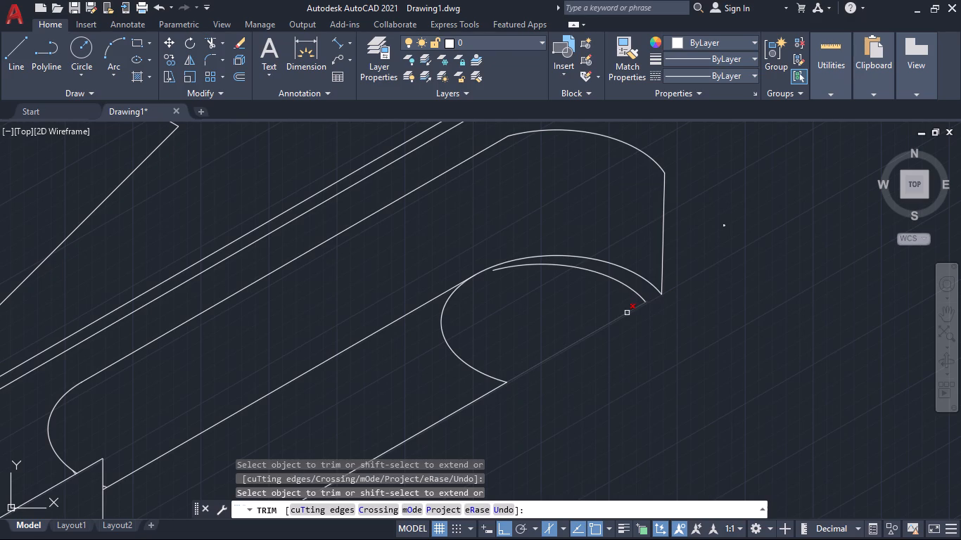
shift+click(627, 313)
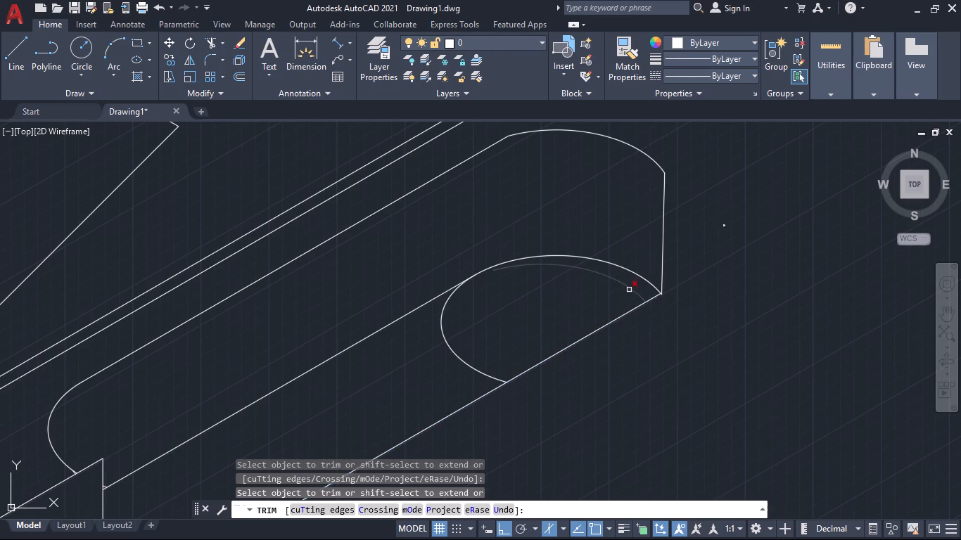
click(630, 288)
click(454, 353)
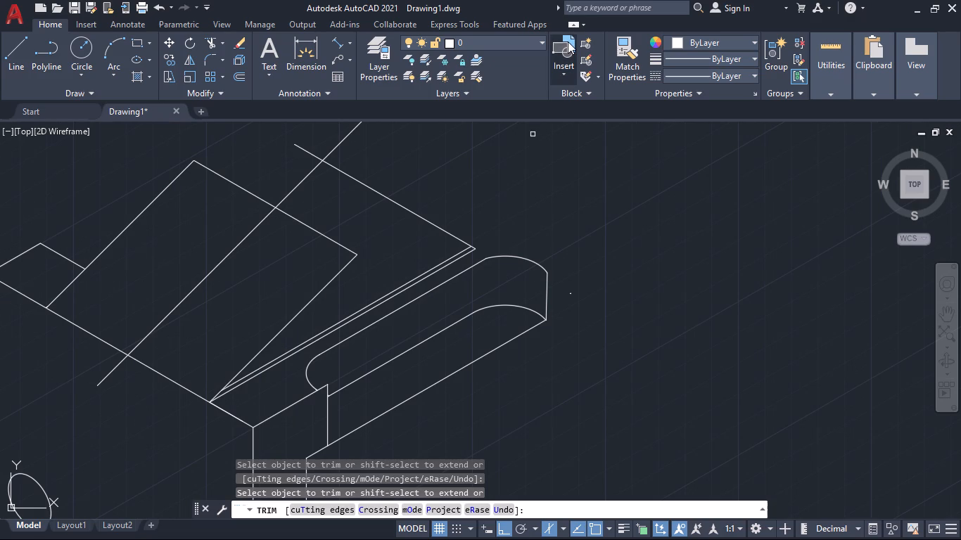
key(Escape)
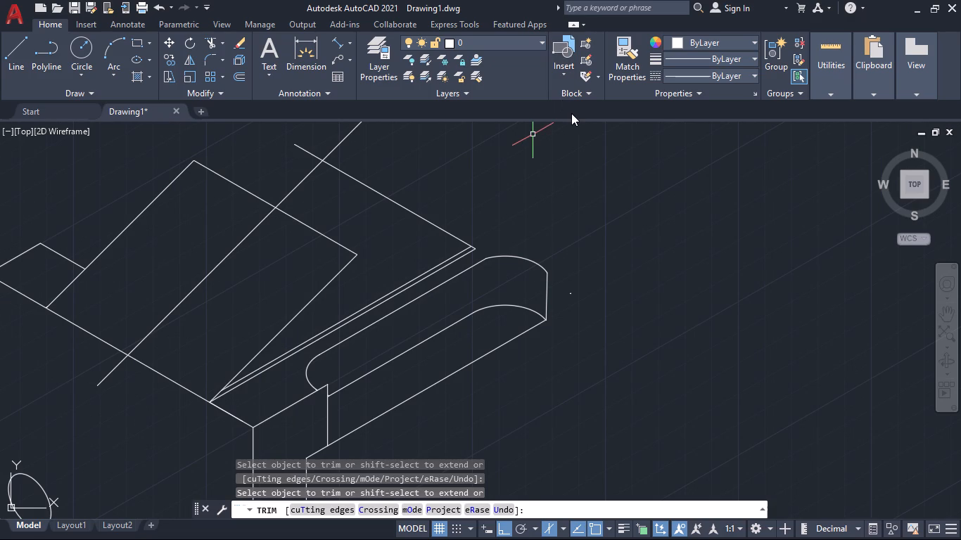
Draw a 20 long vertical line down from the junction of the upper back edge and the upper far-end arc.
key(l)
key(Return)
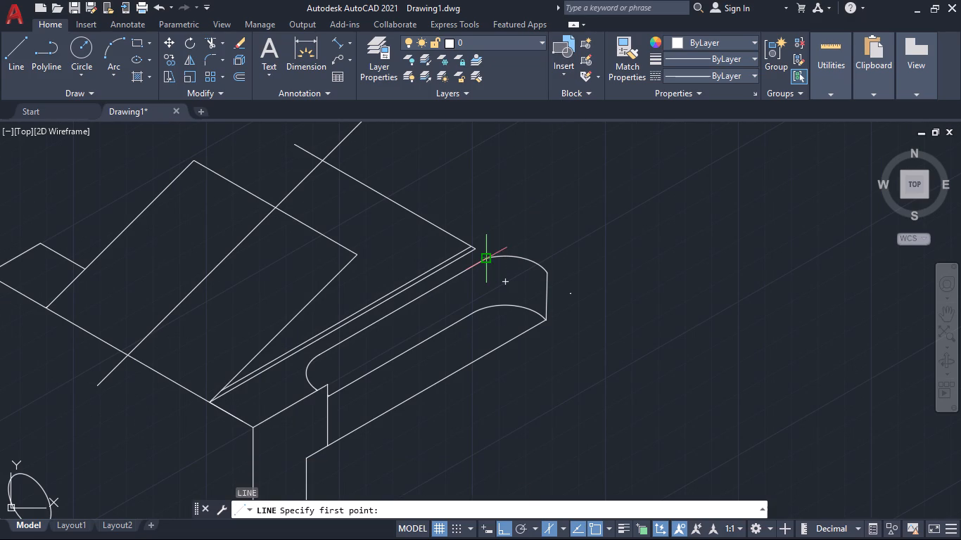
click(488, 259)
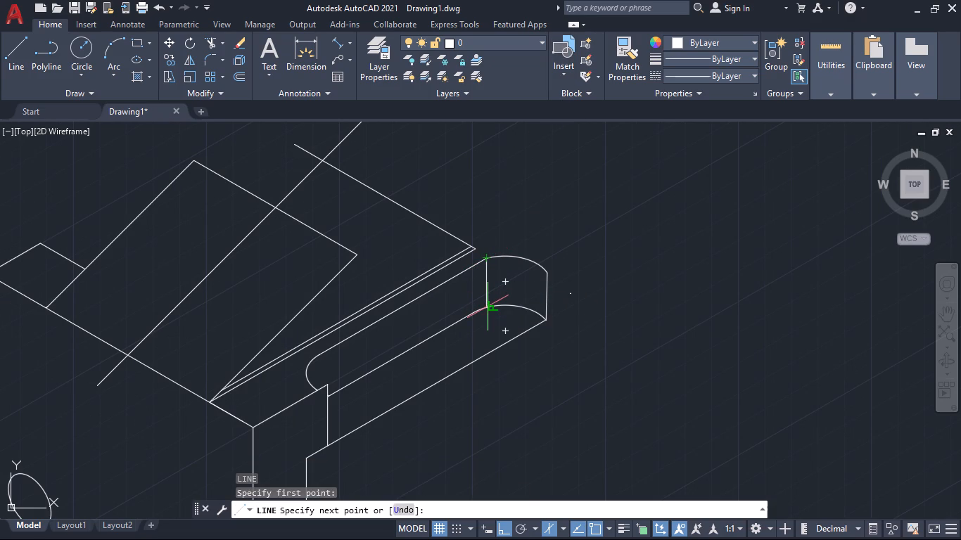
text(20)
key(Return)
key(space)
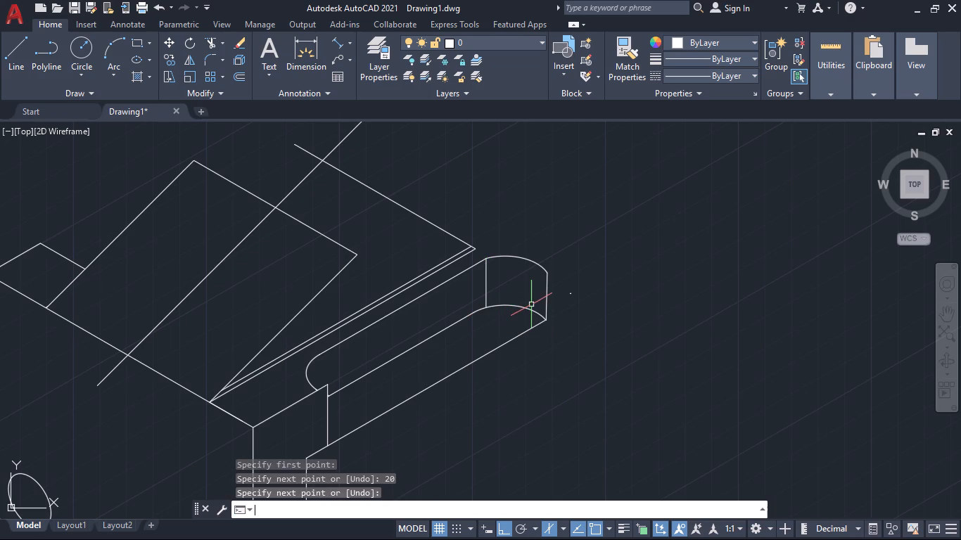
From the bottom of the rounded end's vertical line, draw a 10 long line at 30° and a 20 long vertical line upward.
key(space)
key(space)
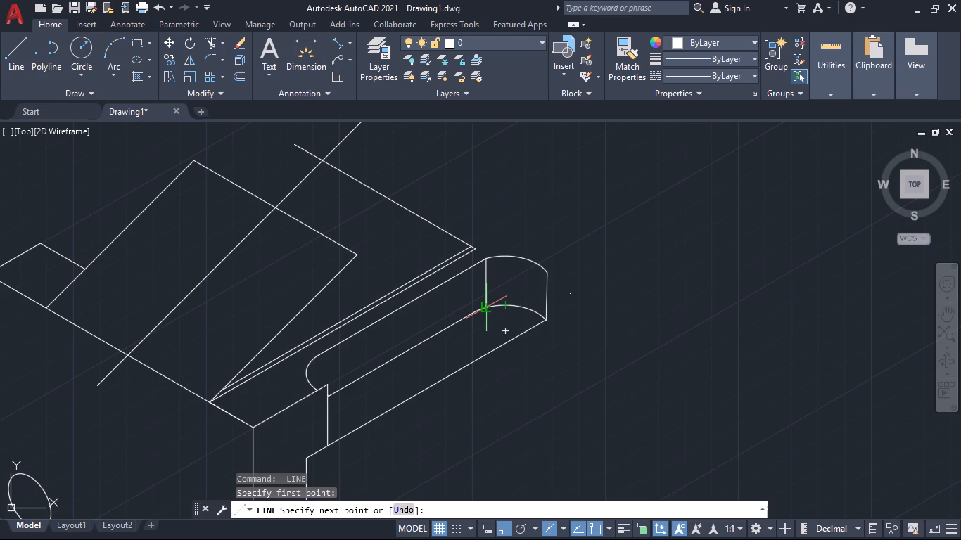
click(488, 307)
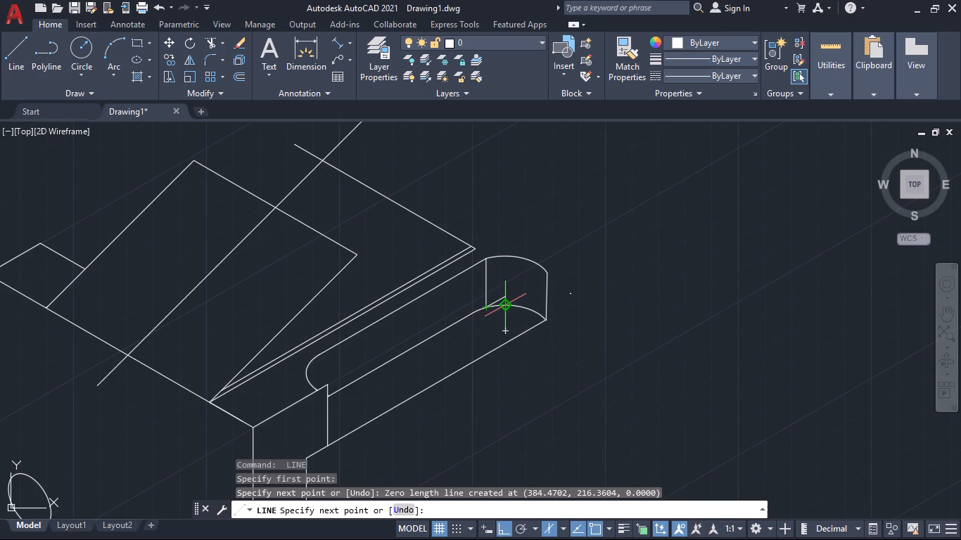
text(10)
key(Return)
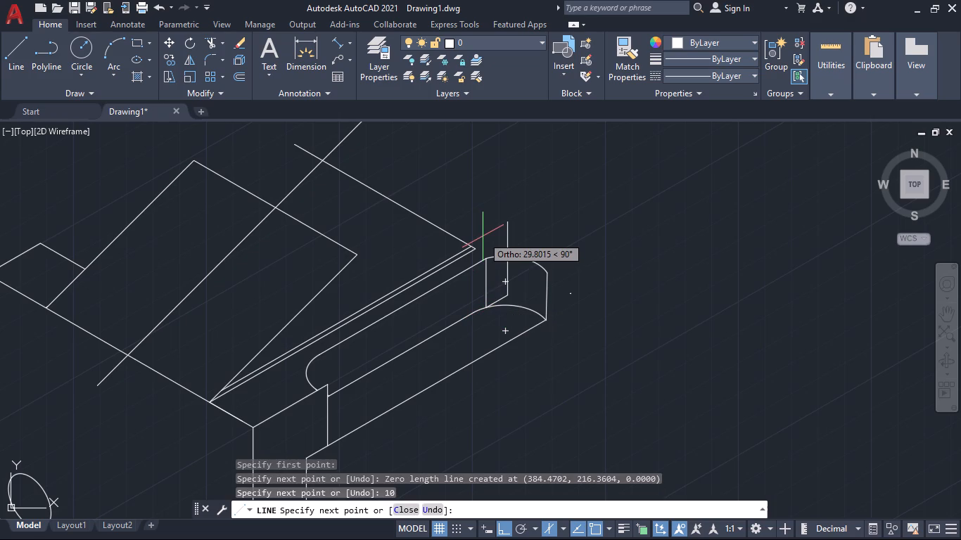
text(20)
key(Return)
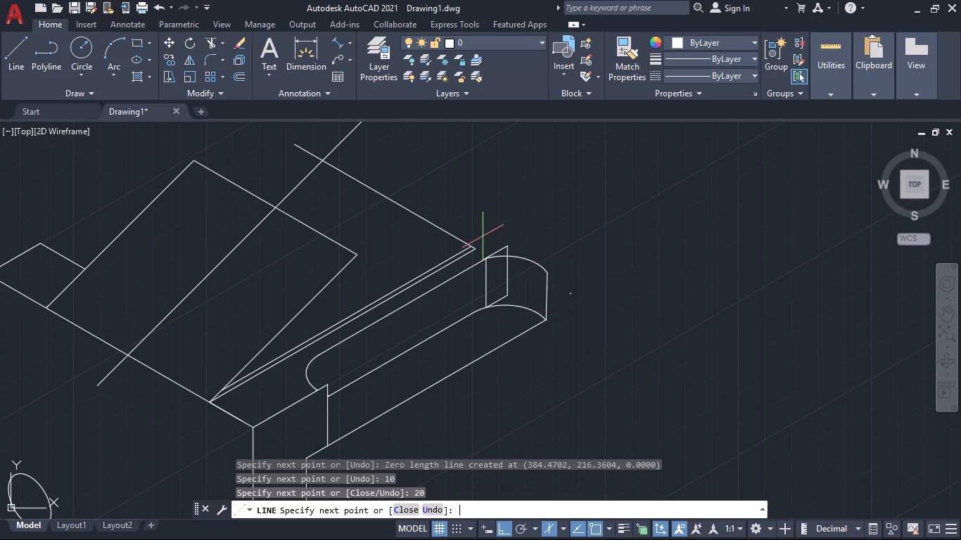
key(grave)
key(Escape)
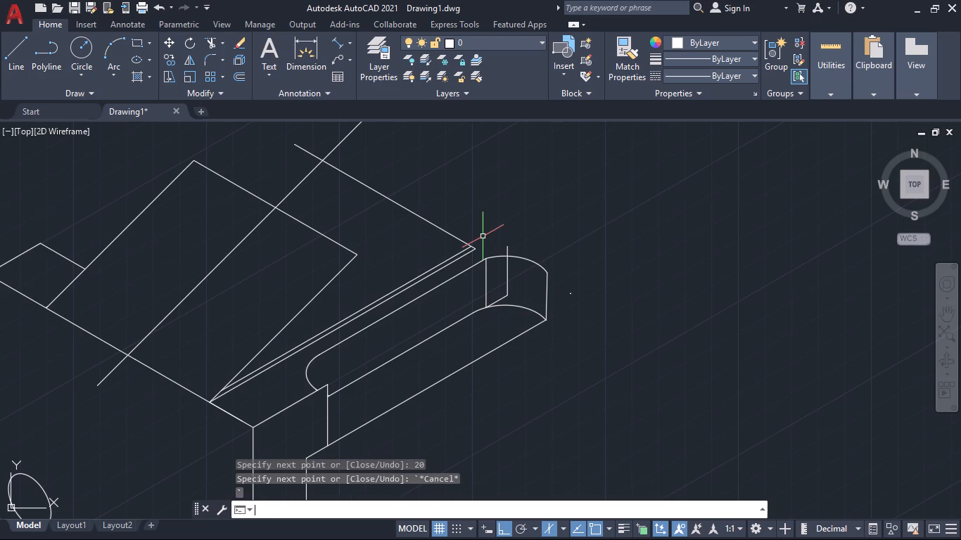
Trim away the 10 long connecting line and the new vertical line's overrun above the upper far-end arc.
text(tr)
key(Return)
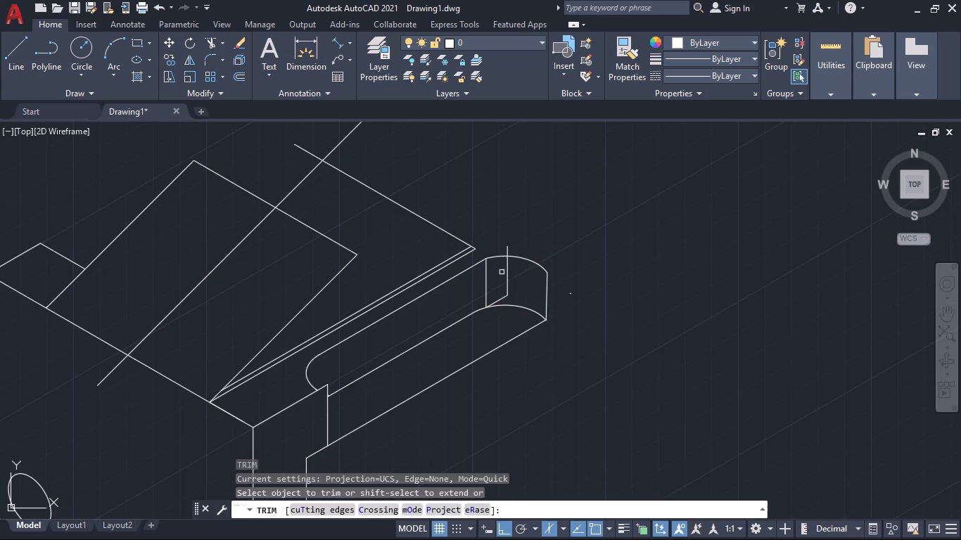
click(502, 297)
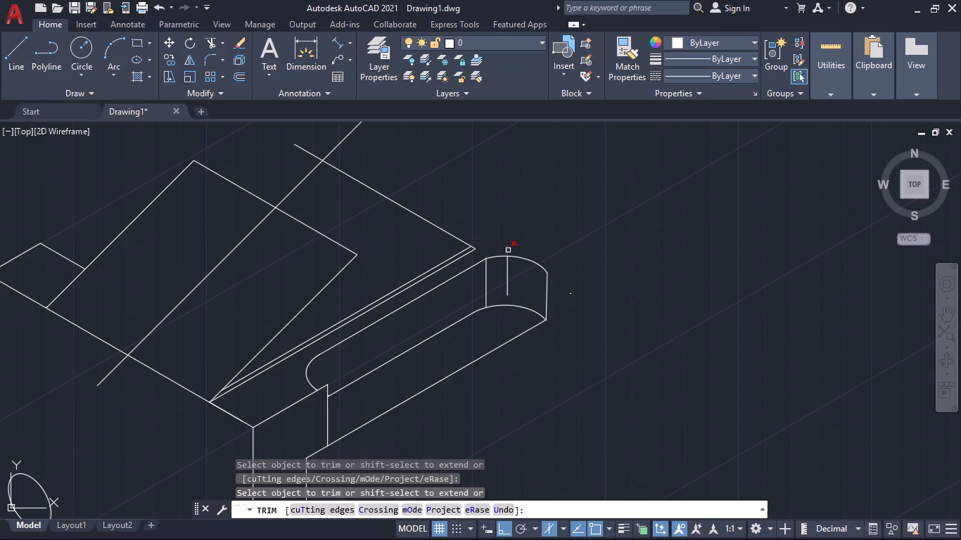
click(508, 250)
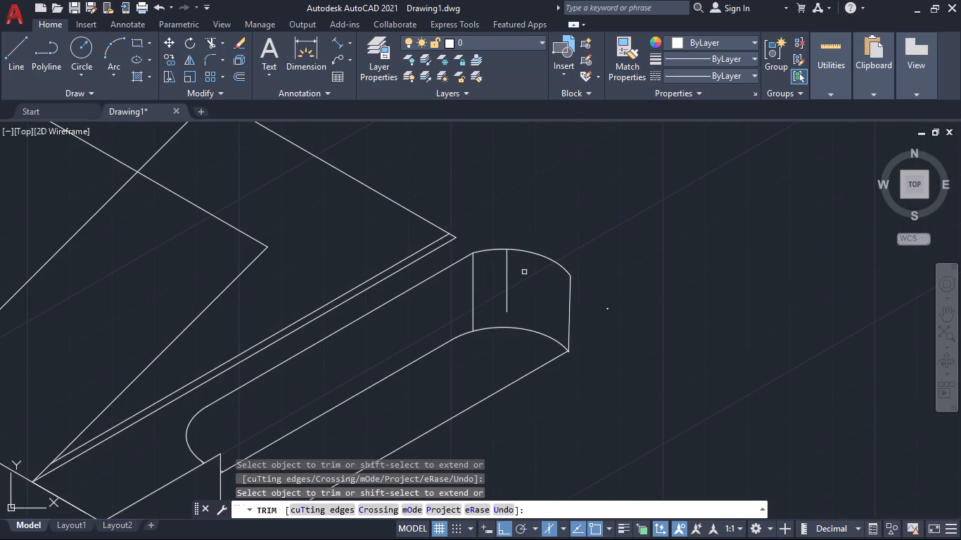
key(Escape)
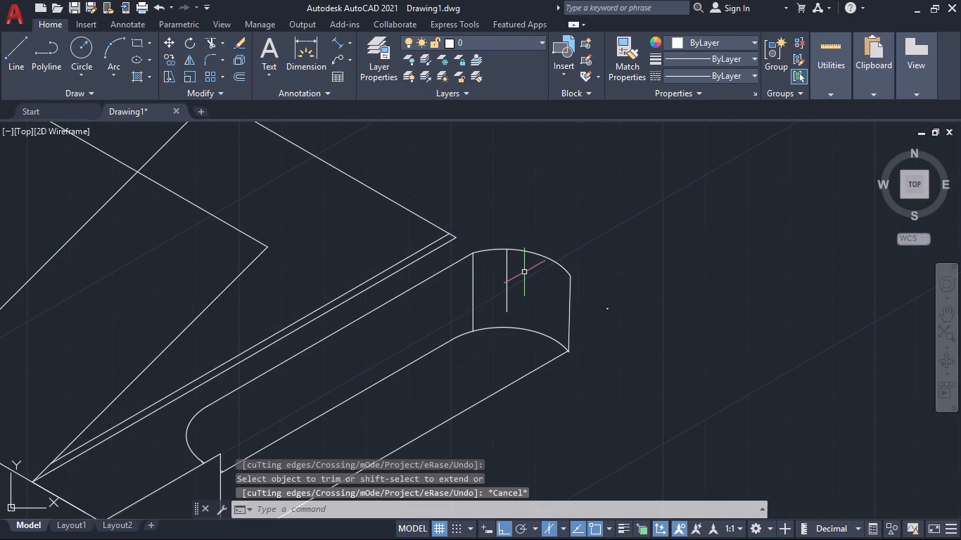
Shorten the inner vertical line at its upper end using a short temporary 30° cutting line across it, and remove that cutting line.
key(l)
key(Return)
click(518, 264)
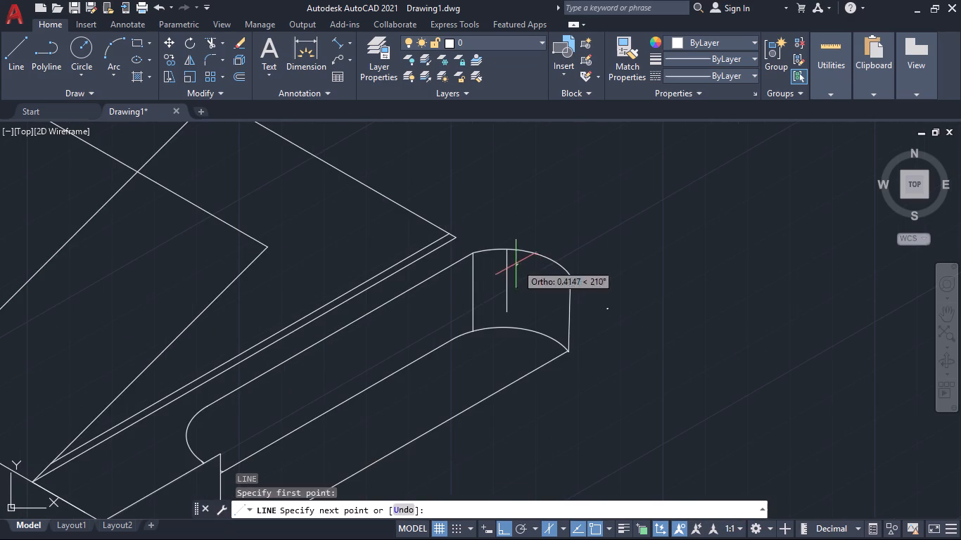
click(495, 260)
key(grave)
key(Escape)
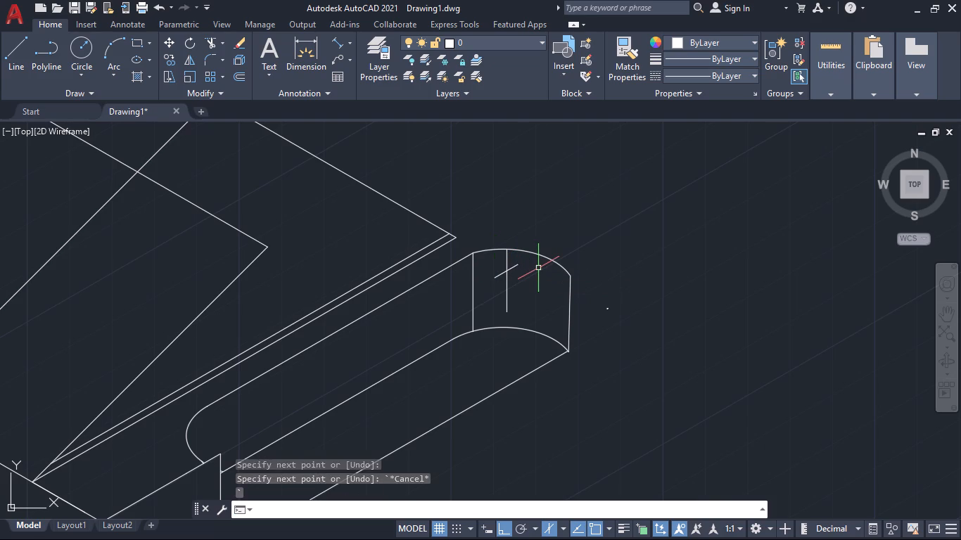
text(tr)
key(Return)
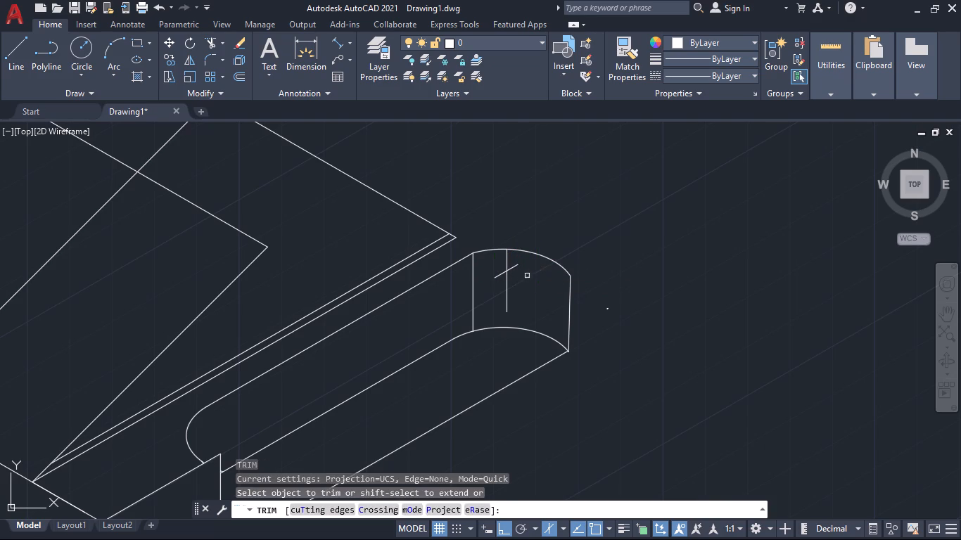
click(512, 262)
click(499, 262)
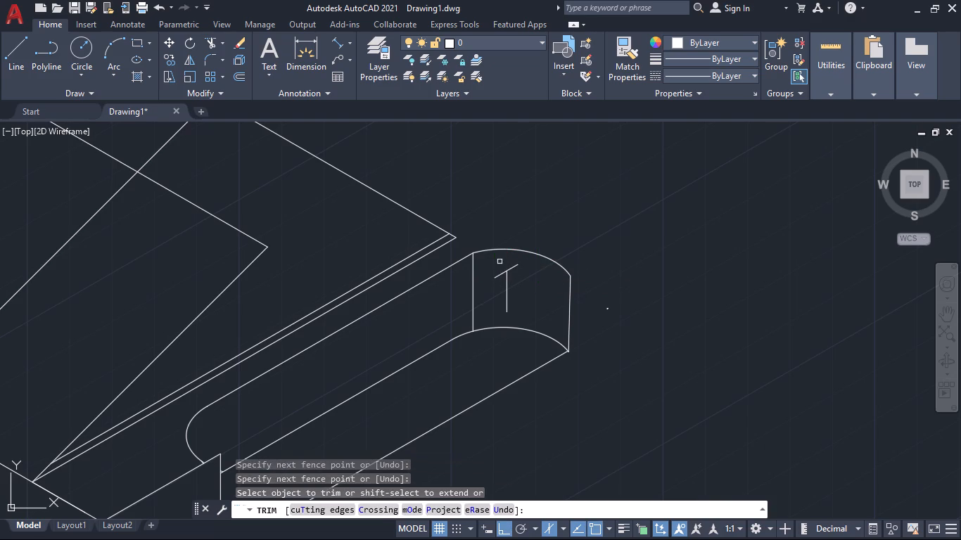
click(499, 276)
click(517, 266)
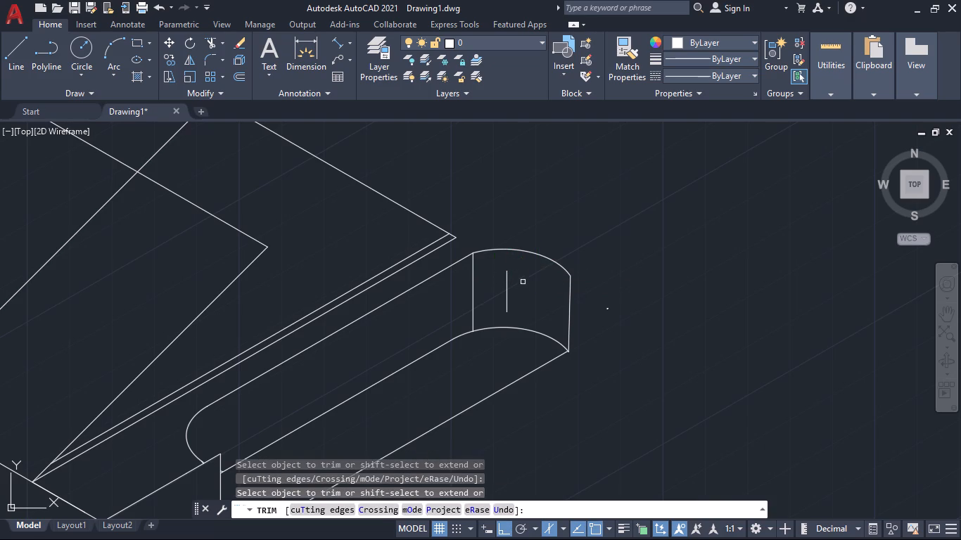
key(Escape)
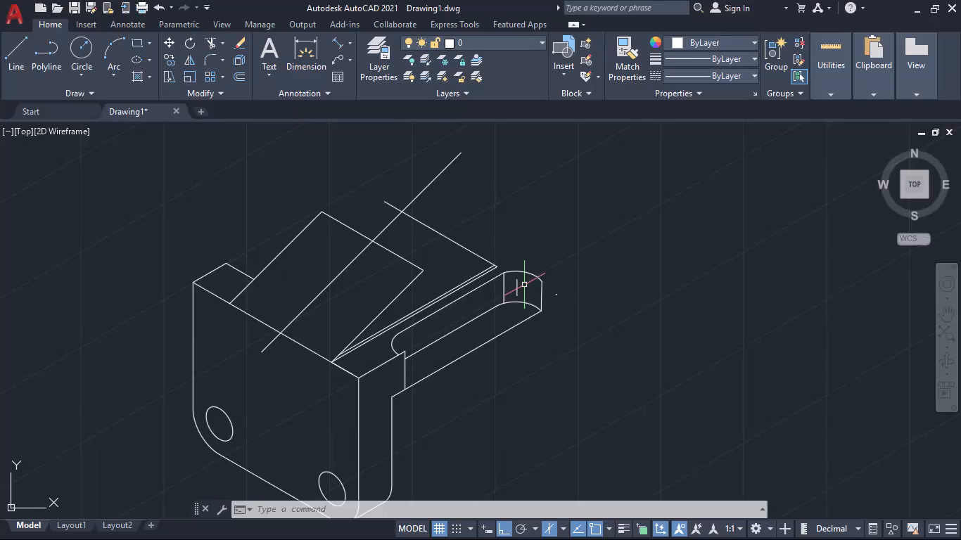
Delete the extension's lower front edge.
click(509, 329)
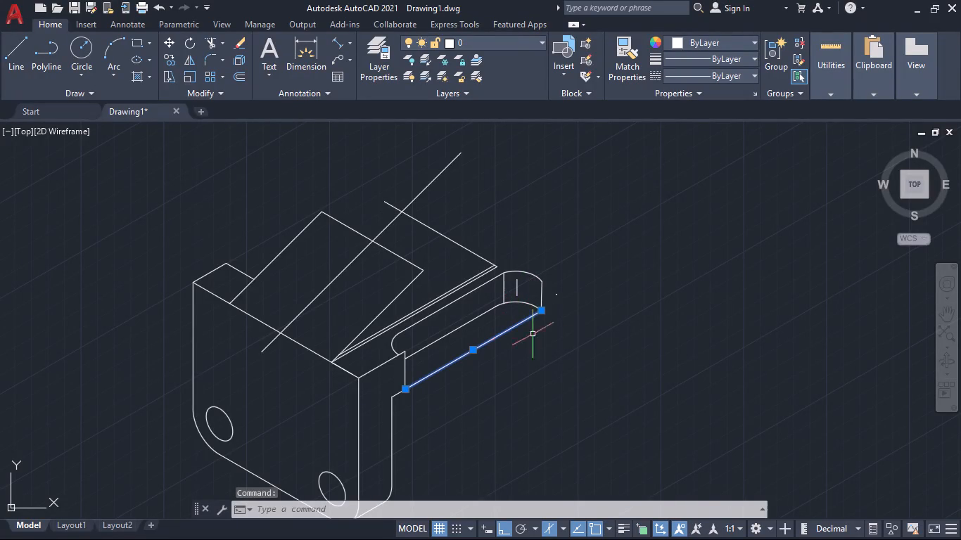
key(Delete)
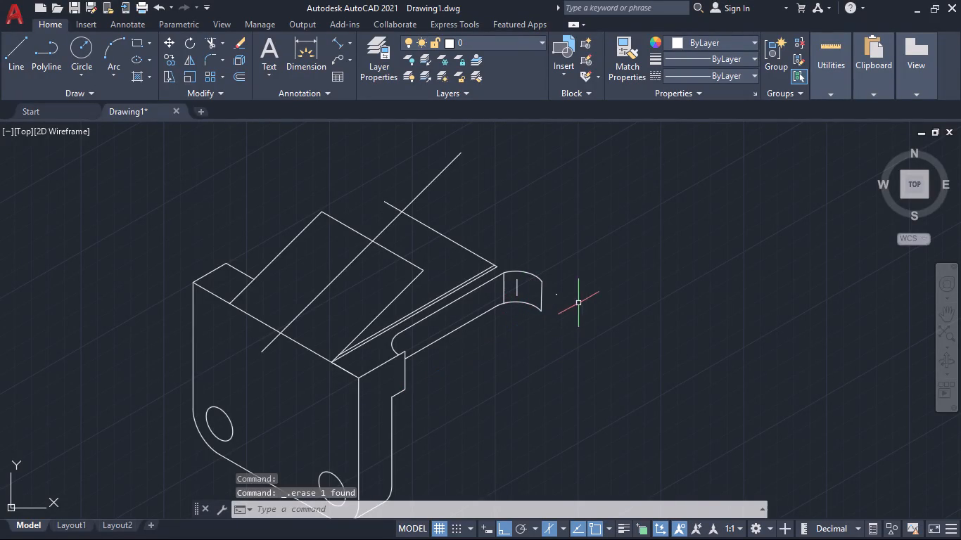
From the lower far-end arc's outer endpoint, draw a 50 long line at 30° and a 97.5 long vertical line upward.
click(18, 51)
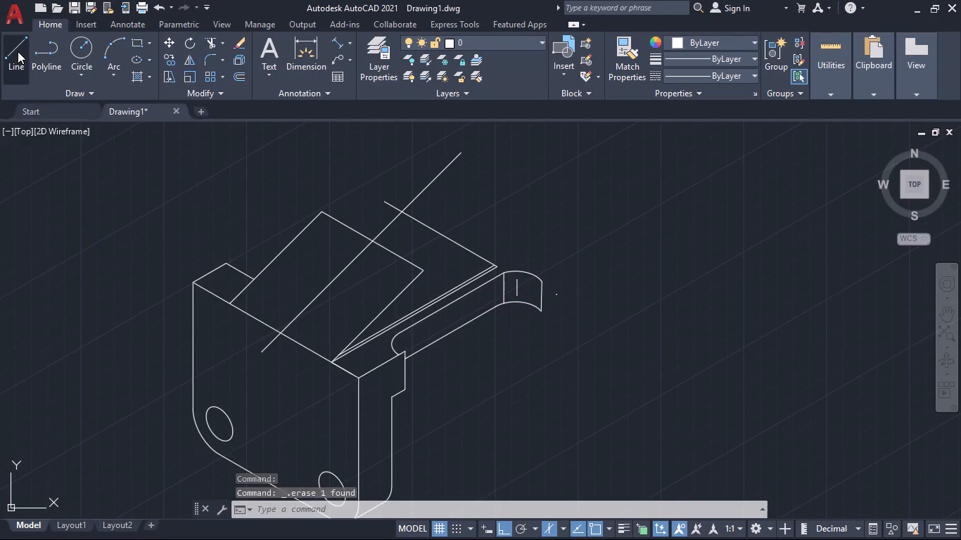
click(544, 311)
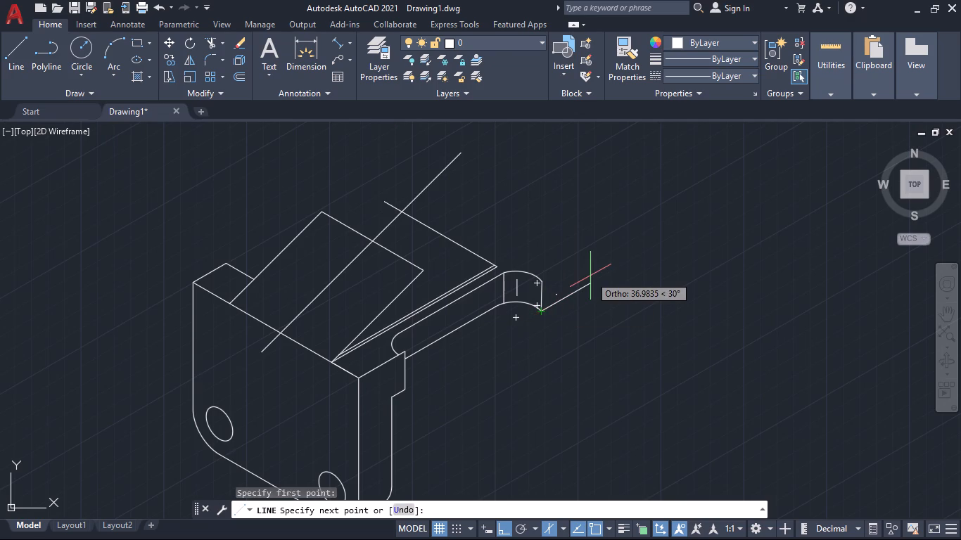
text(50)
key(Return)
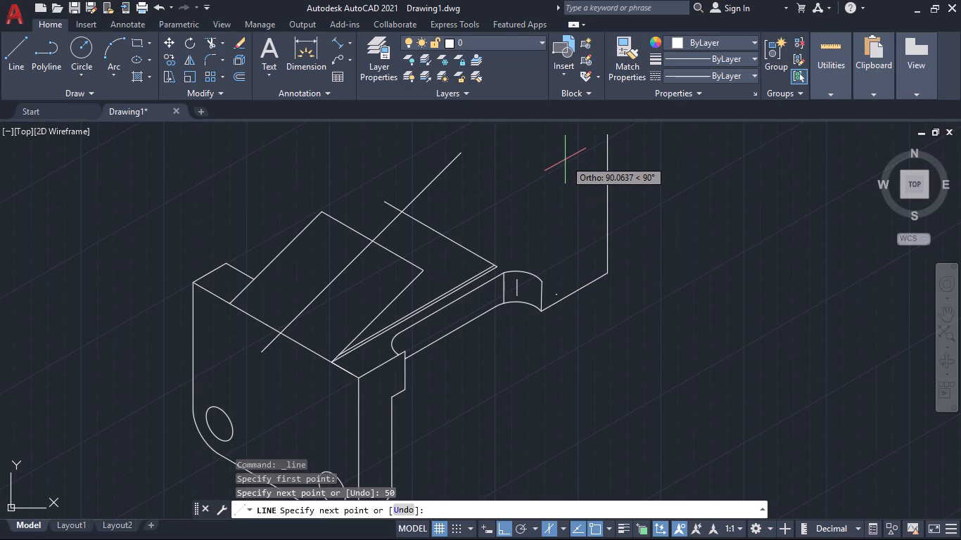
text(97.5)
key(Return)
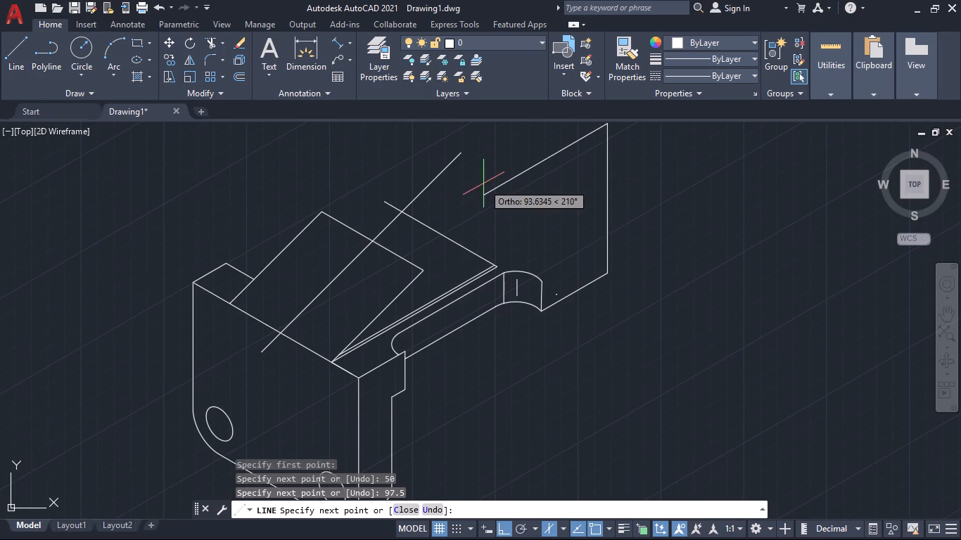
key(Escape)
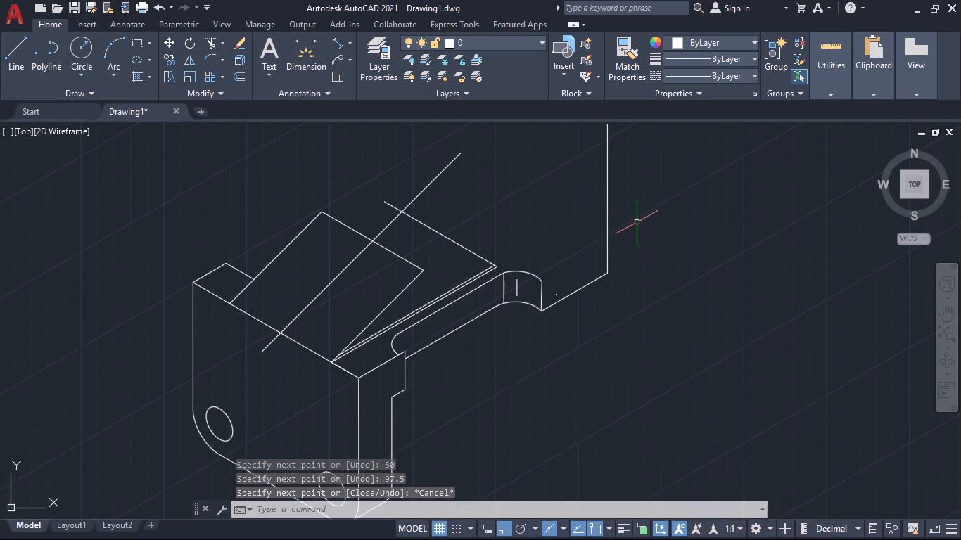
From the upper far-end arc's outer endpoint, draw a 25 long line at 30° and a 97.5 long vertical line upward.
key(space)
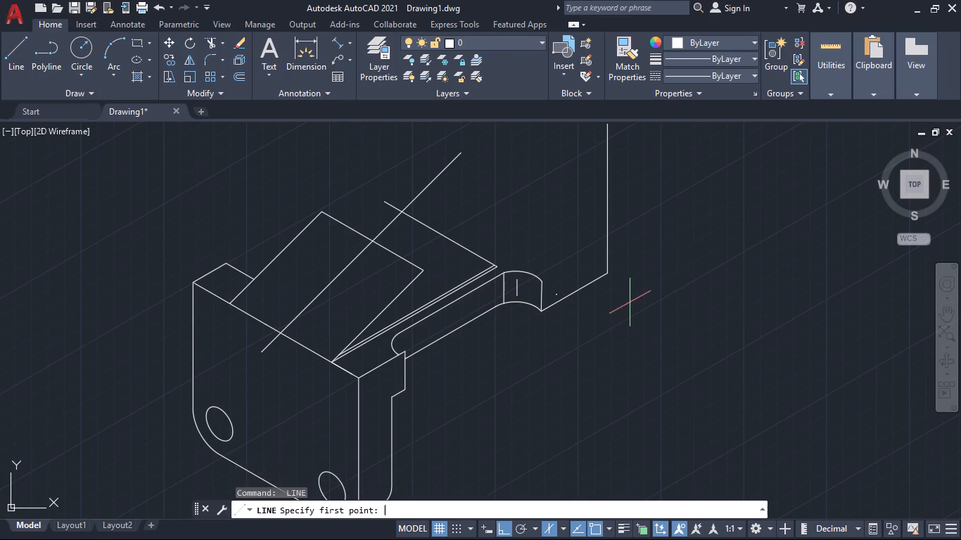
click(542, 281)
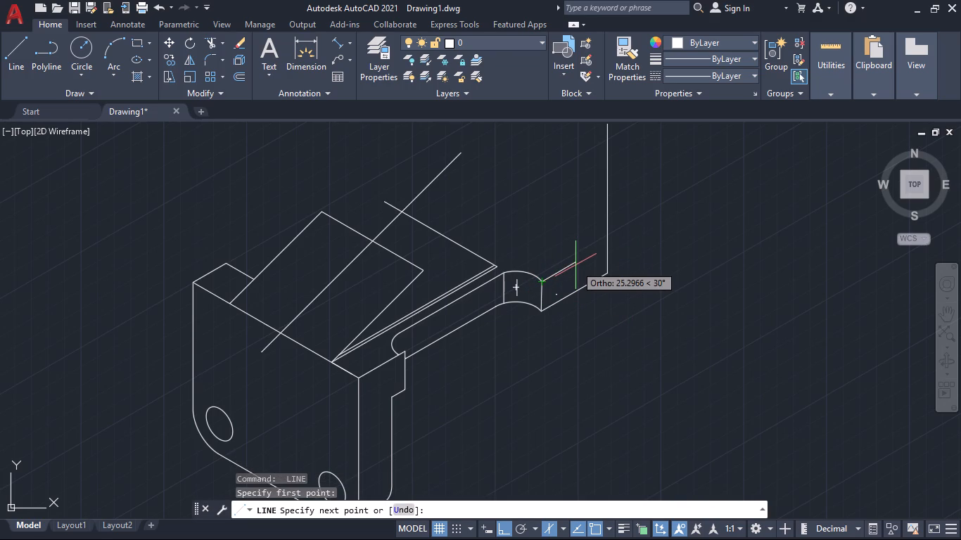
text(25)
key(Return)
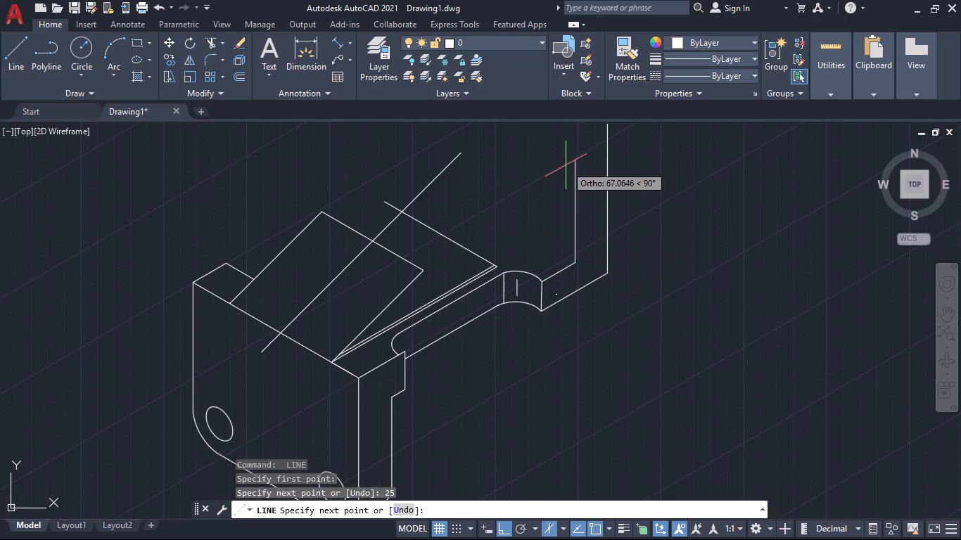
text(97.5)
key(Return)
key(Escape)
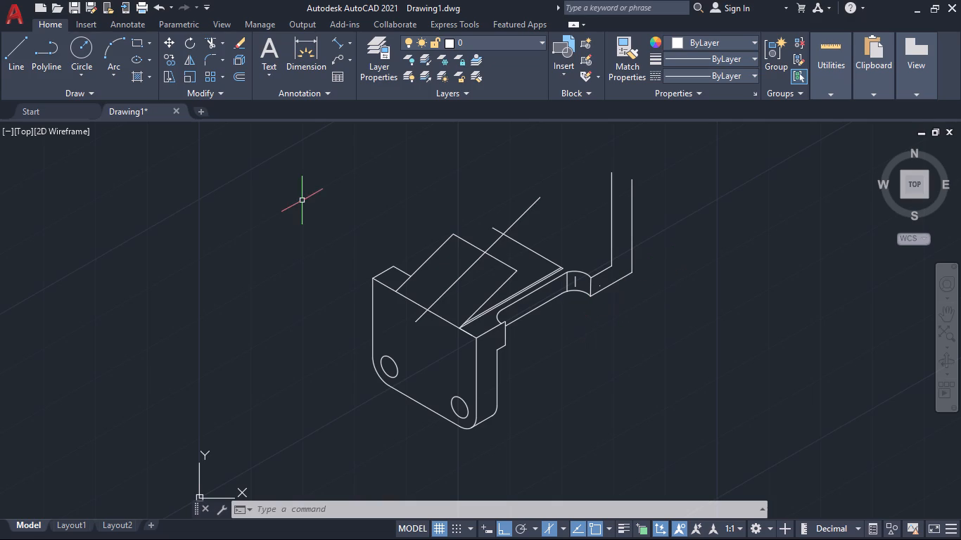
With ortho off, draw an isocircle centred on the midpoint of the 45° arm's end edge, reaching slightly beyond the edge's corner.
click(18, 41)
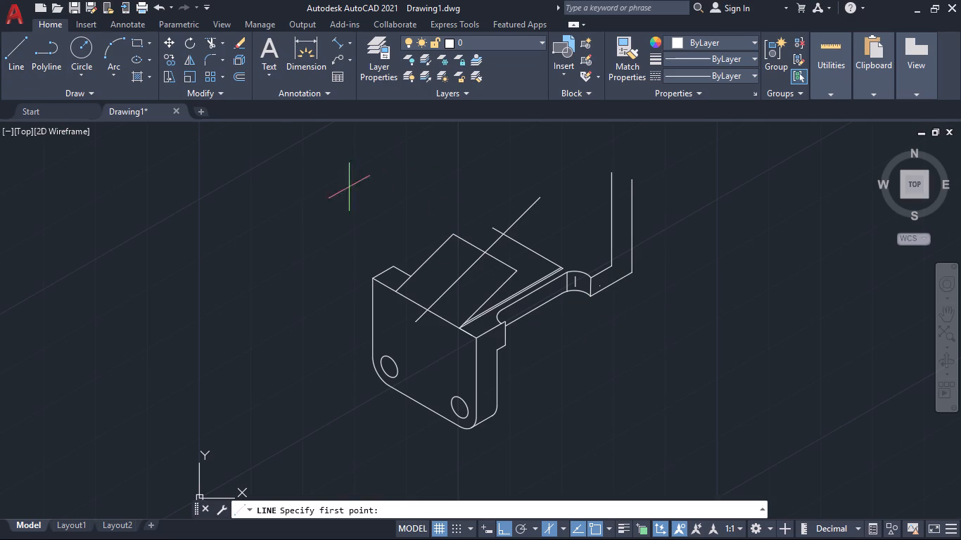
key(Escape)
text(el)
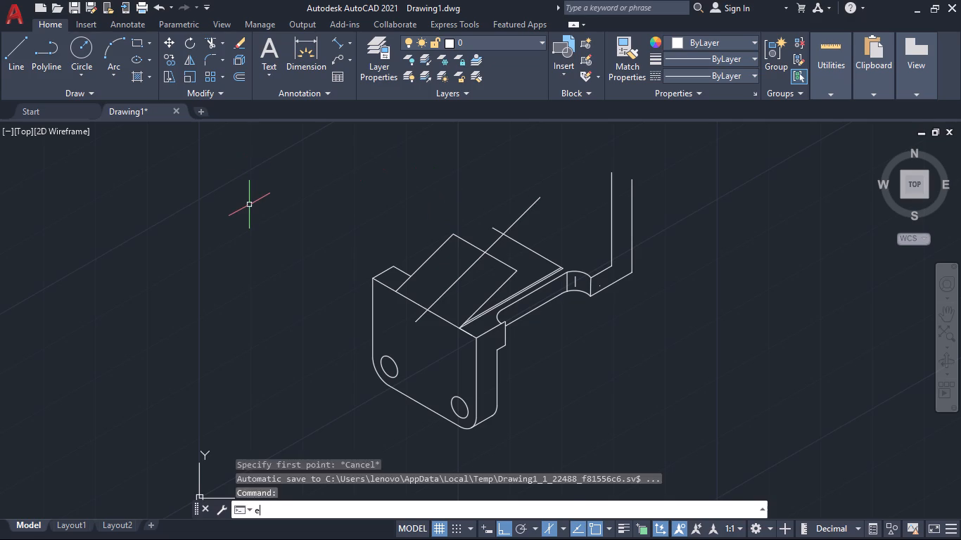
key(Return)
key(i)
key(Return)
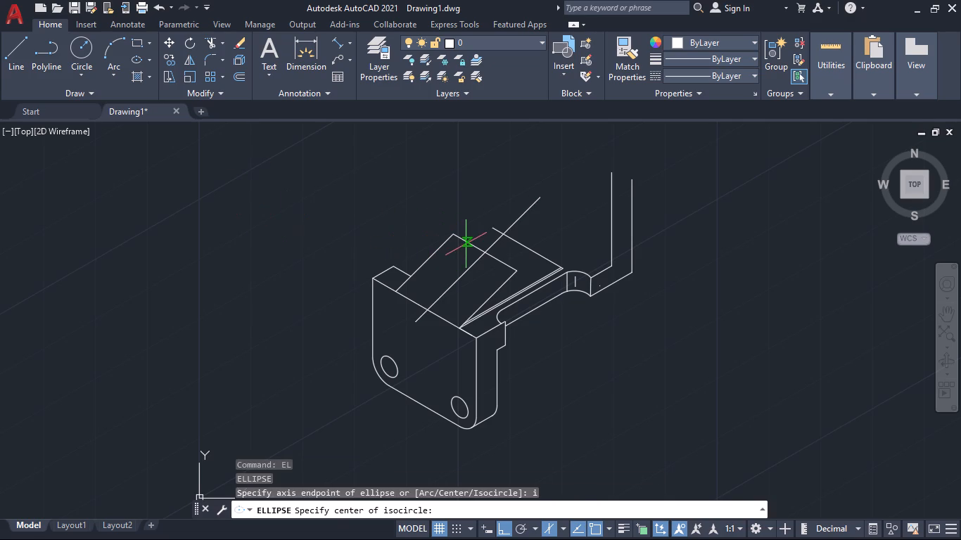
click(485, 250)
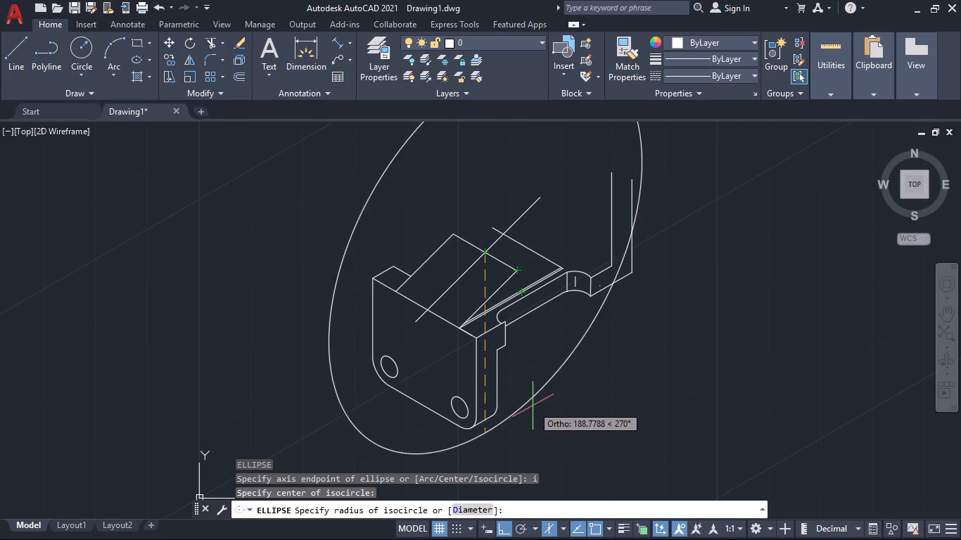
click(503, 525)
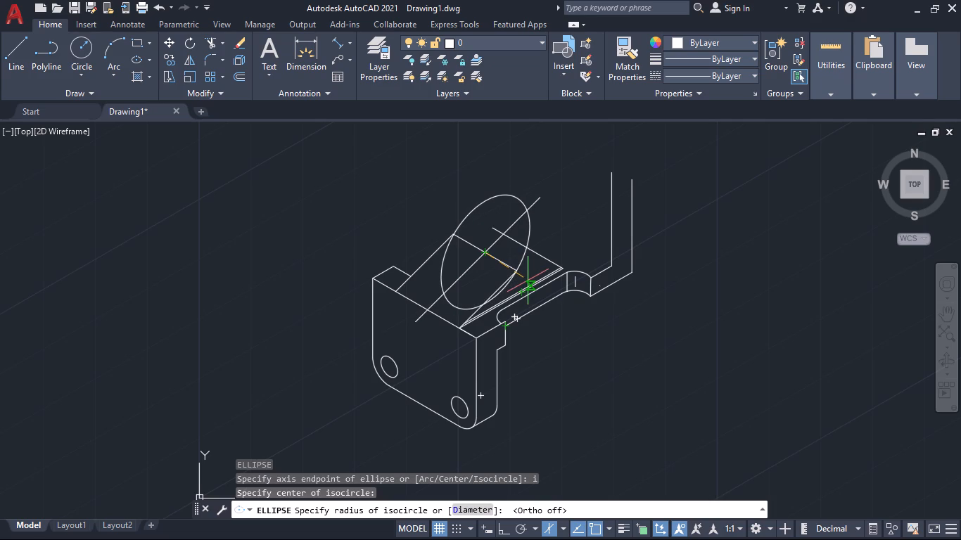
click(528, 280)
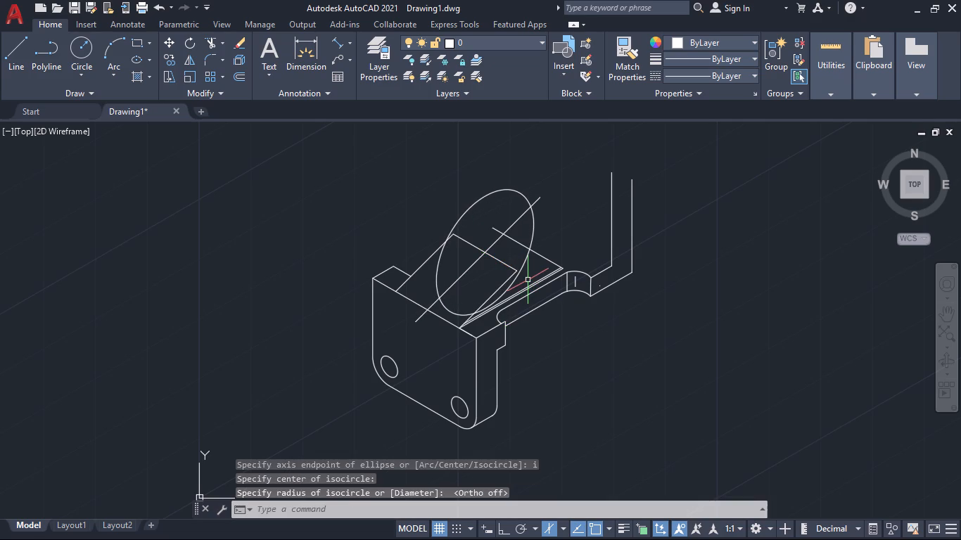
Stretch the new isocircle's outline so that it passes exactly through the corner of the arm's end edge.
click(521, 271)
click(521, 271)
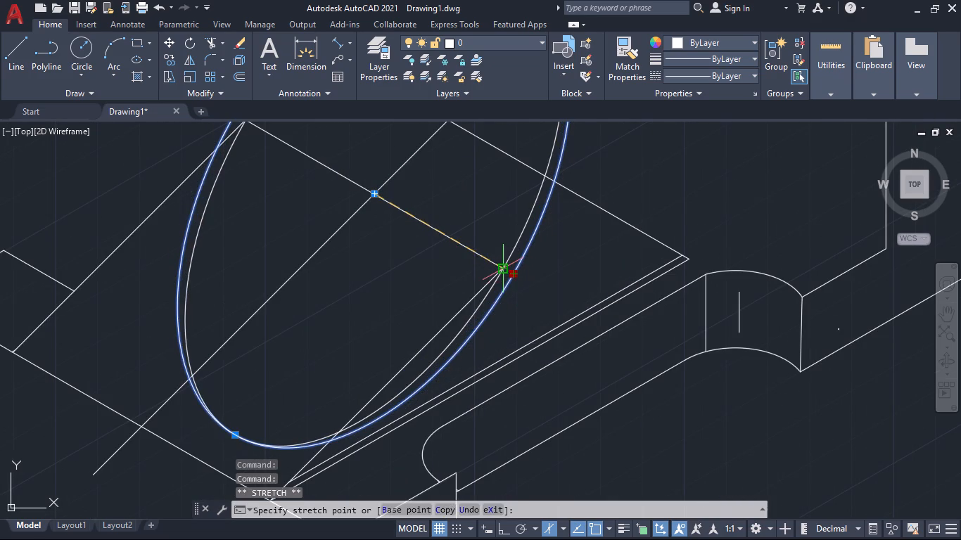
click(503, 272)
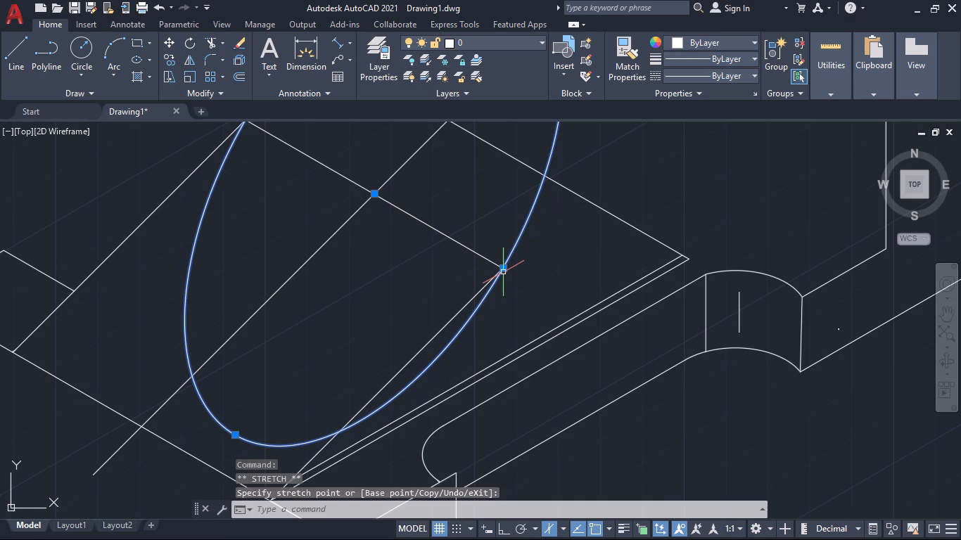
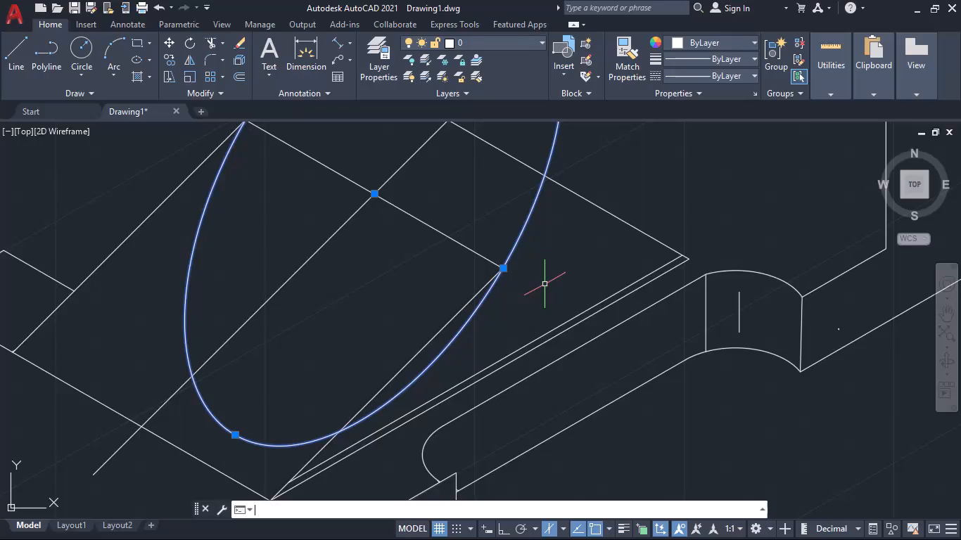
Draw a smaller right-isoplane isocircle inside the large one, centred where the two construction lines cross.
key(Escape)
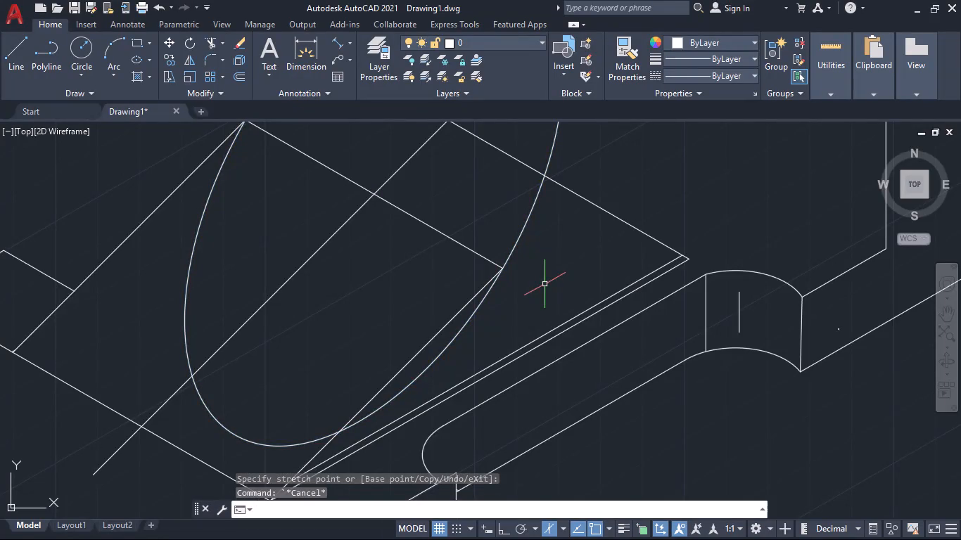
ctrl+scroll(545, 284, down, 6)
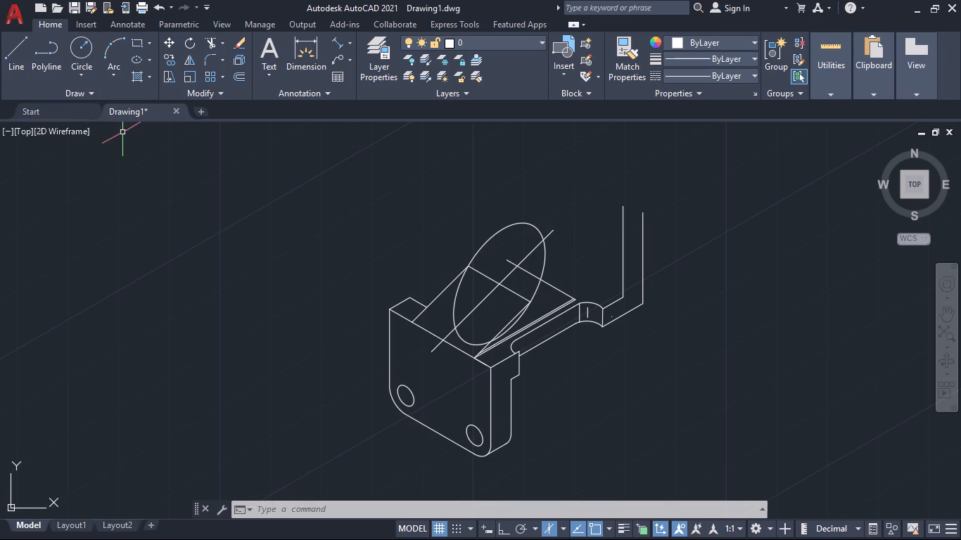
text(el)
key(Return)
key(i)
key(Return)
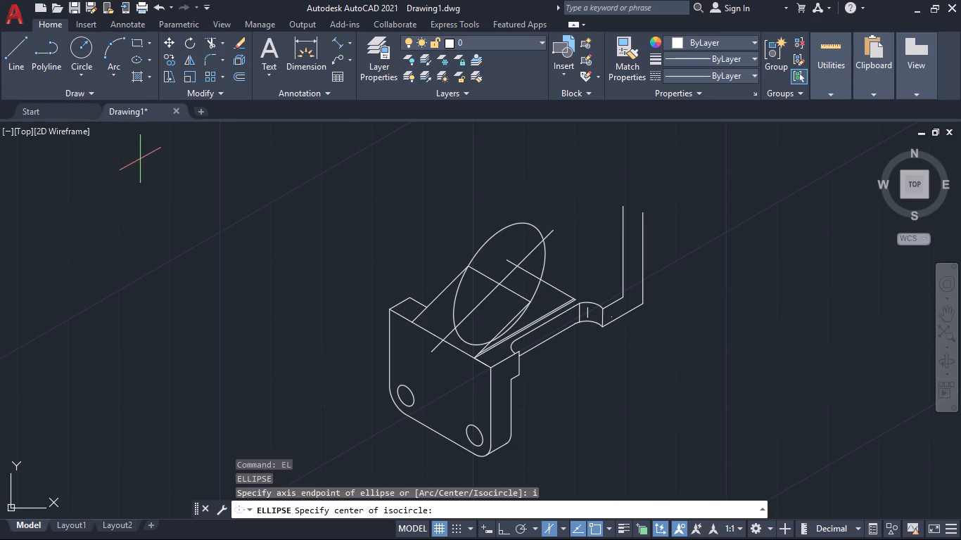
click(499, 288)
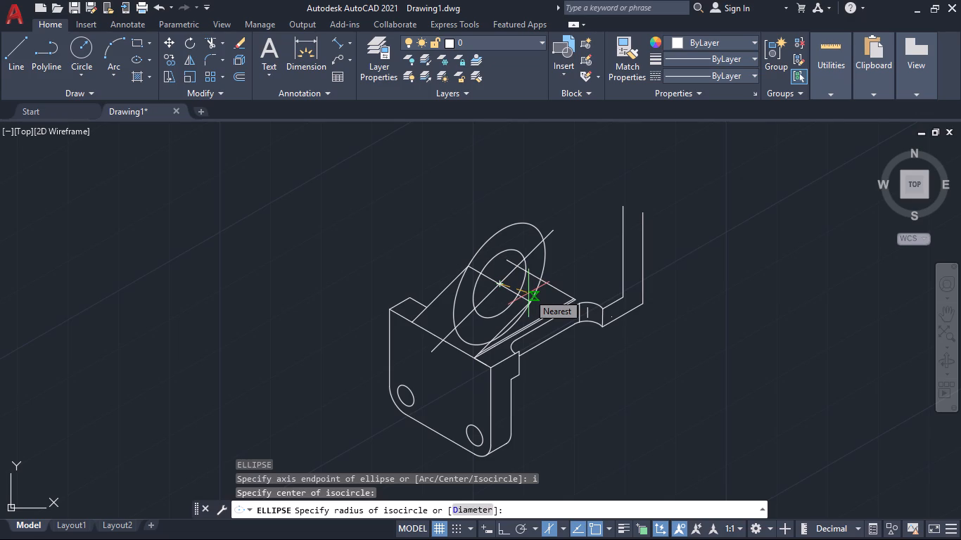
click(528, 293)
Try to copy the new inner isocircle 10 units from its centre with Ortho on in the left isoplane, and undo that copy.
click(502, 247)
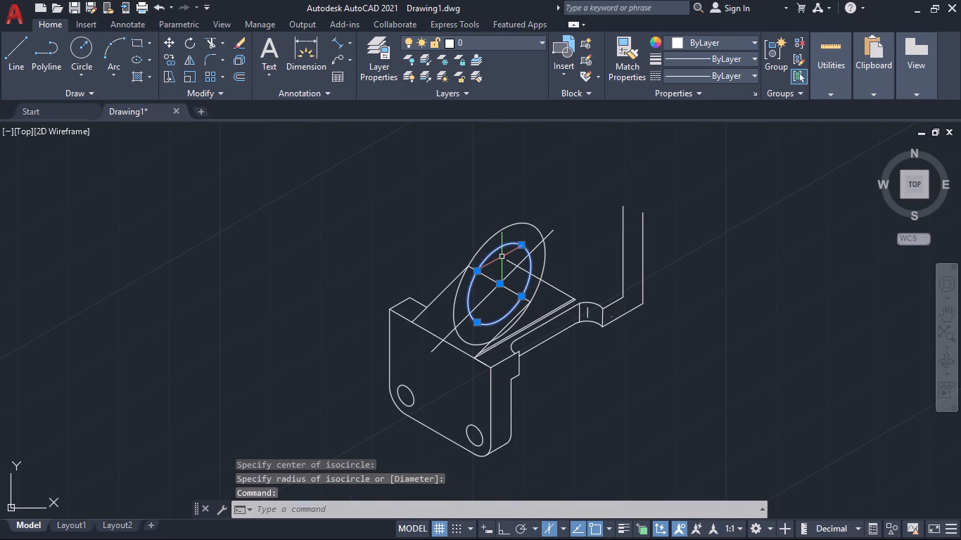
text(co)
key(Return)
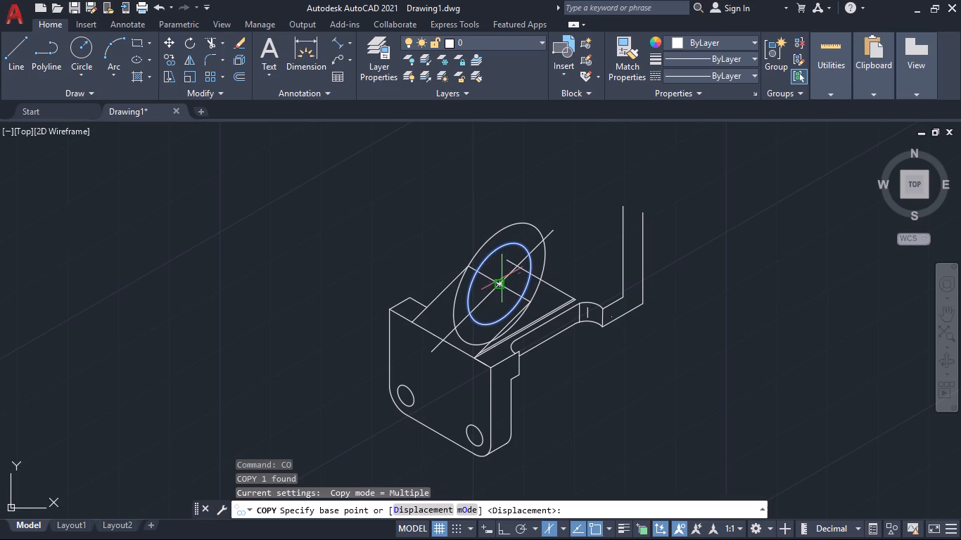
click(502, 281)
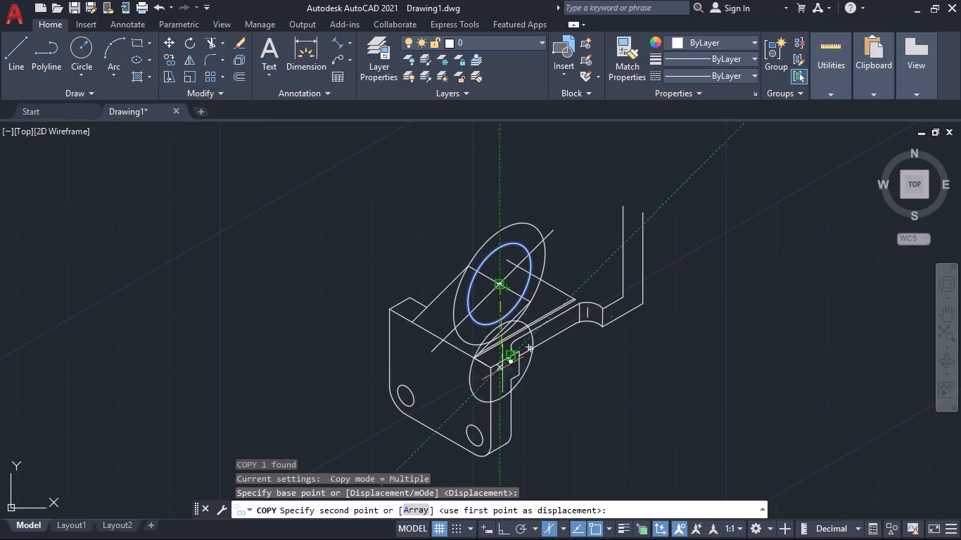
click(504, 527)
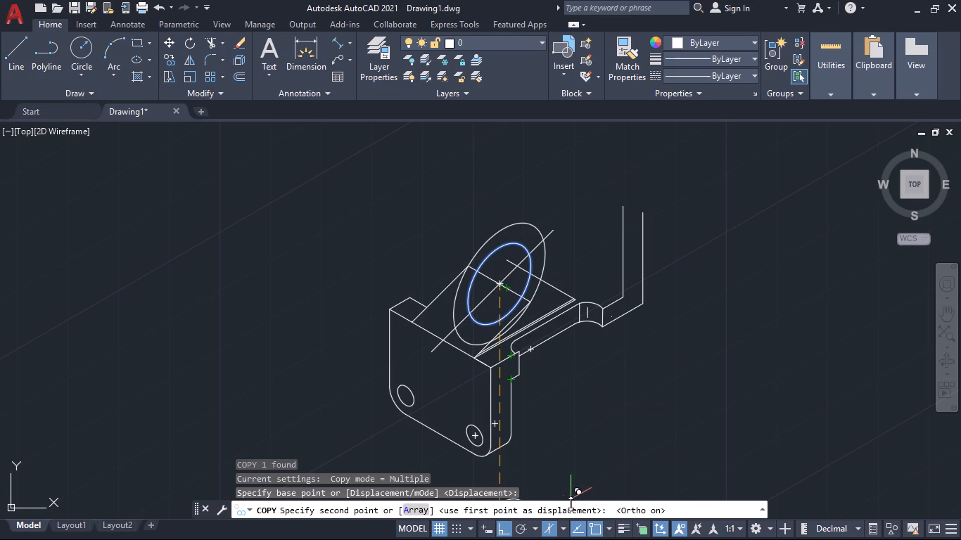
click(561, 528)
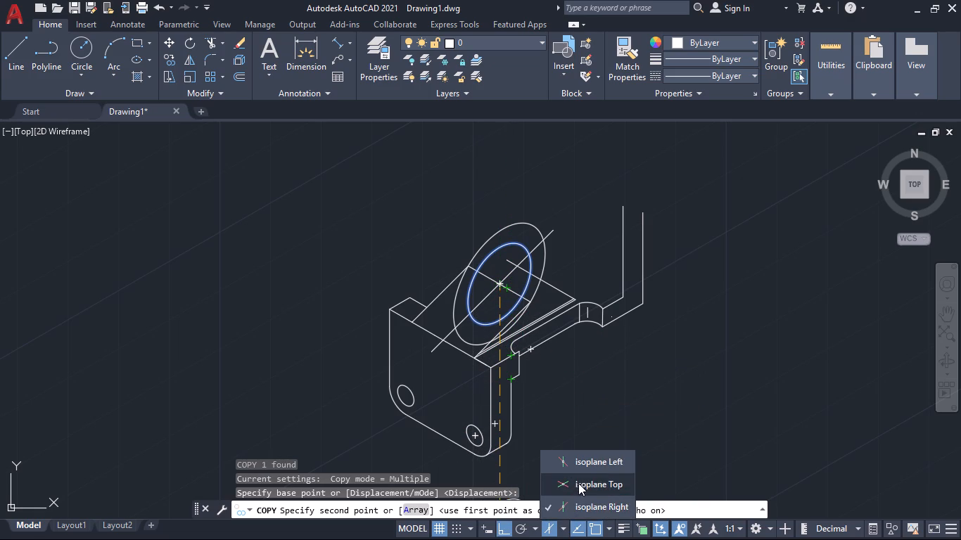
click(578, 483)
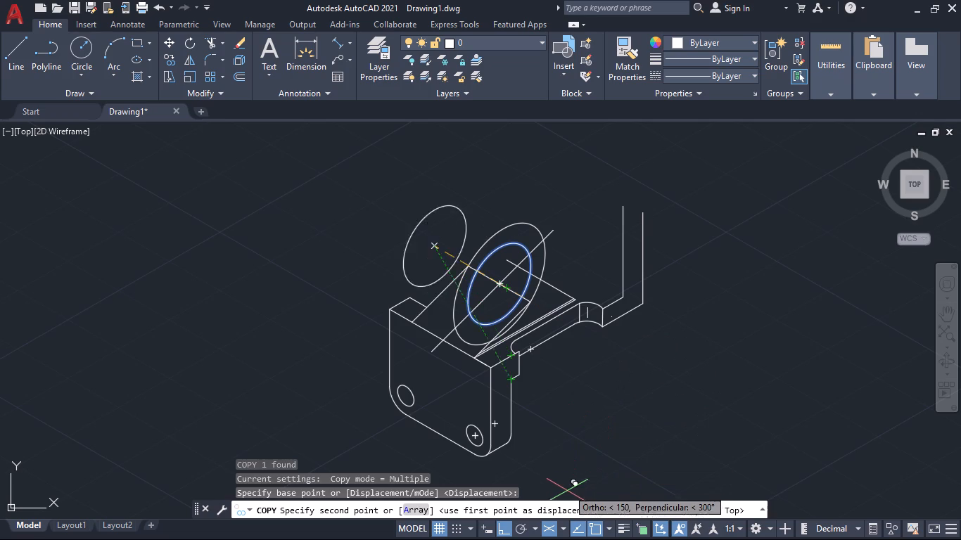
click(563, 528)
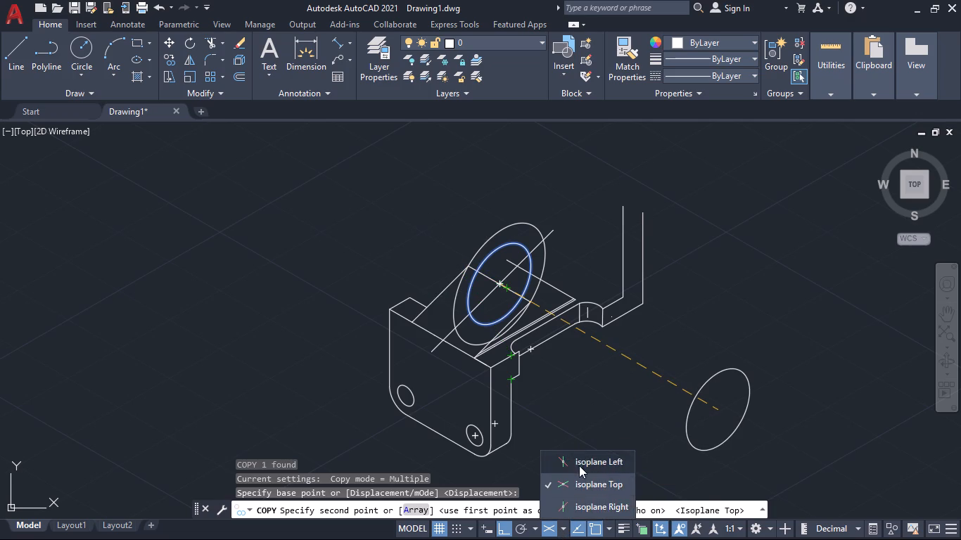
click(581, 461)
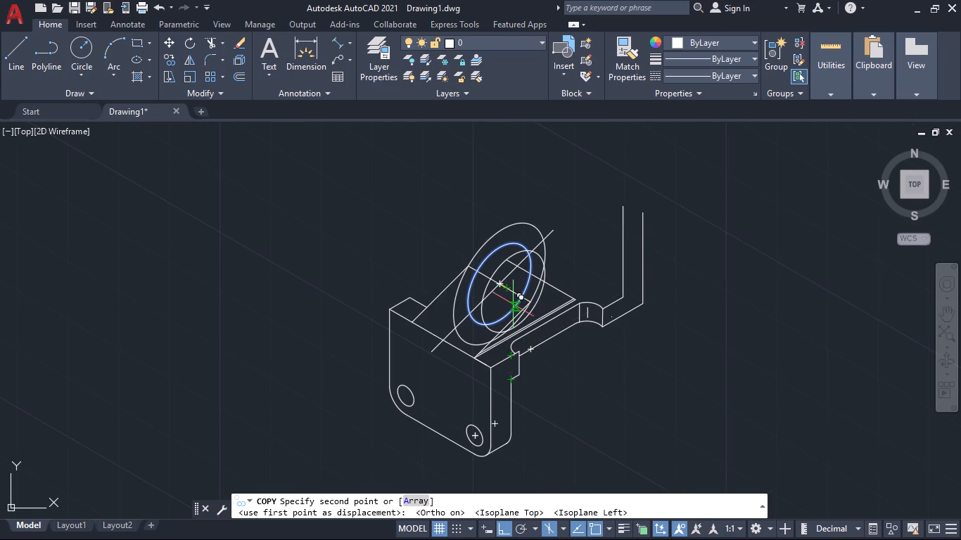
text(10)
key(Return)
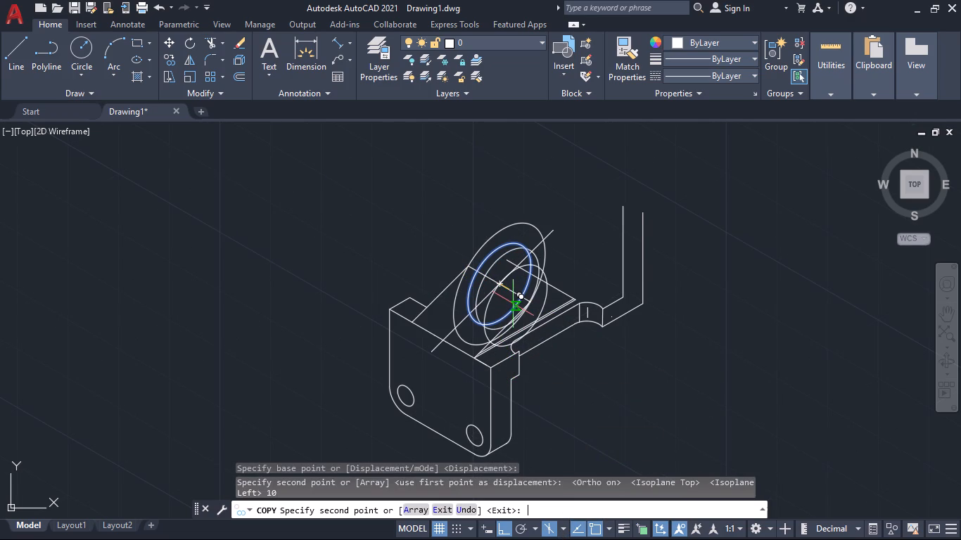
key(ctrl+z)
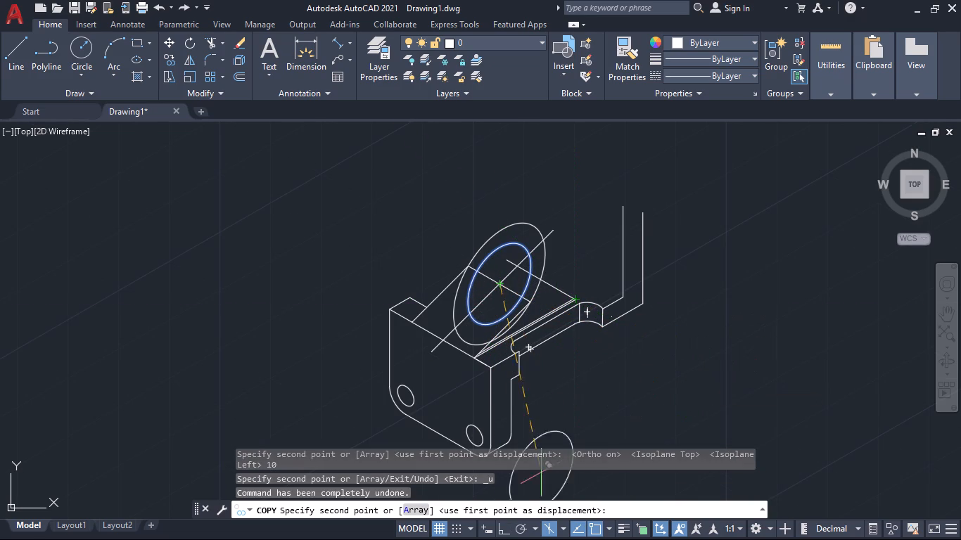
Copy the inner isocircle 10 units straight down from its centre, with Ortho on and the right isoplane active.
click(502, 529)
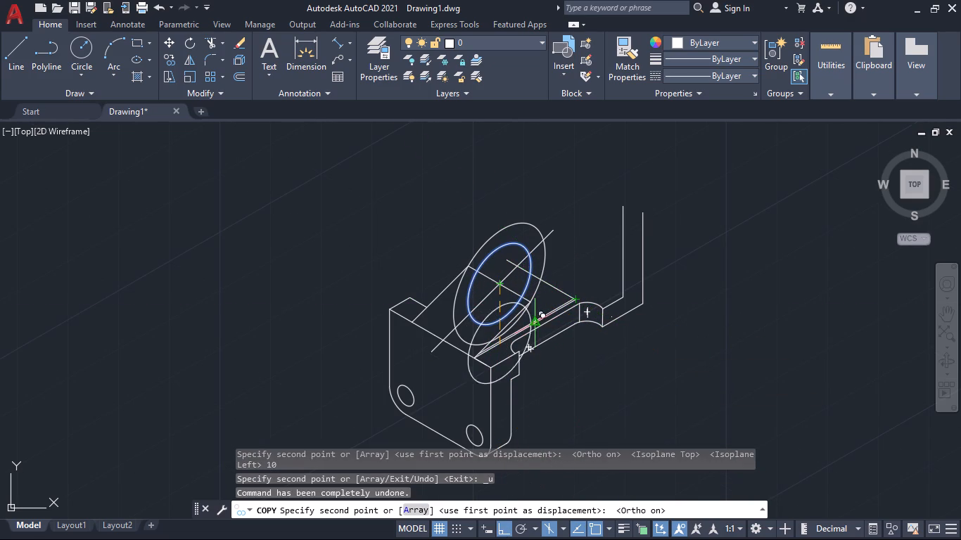
click(561, 531)
click(575, 504)
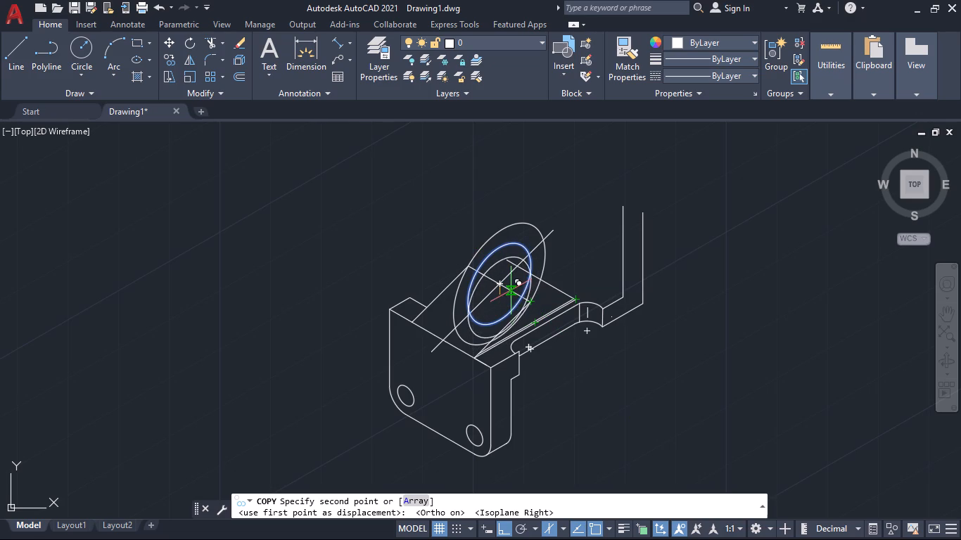
text(10)
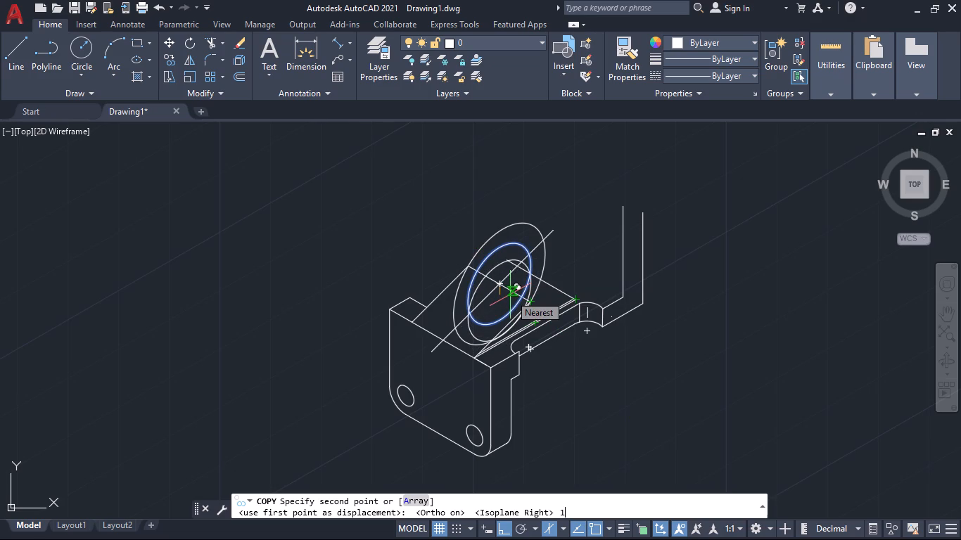
key(Return)
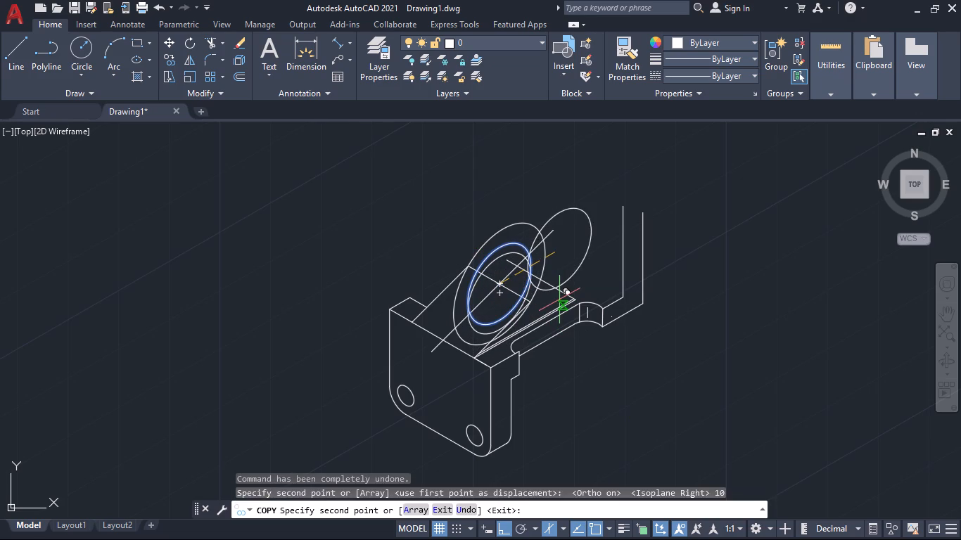
key(Escape)
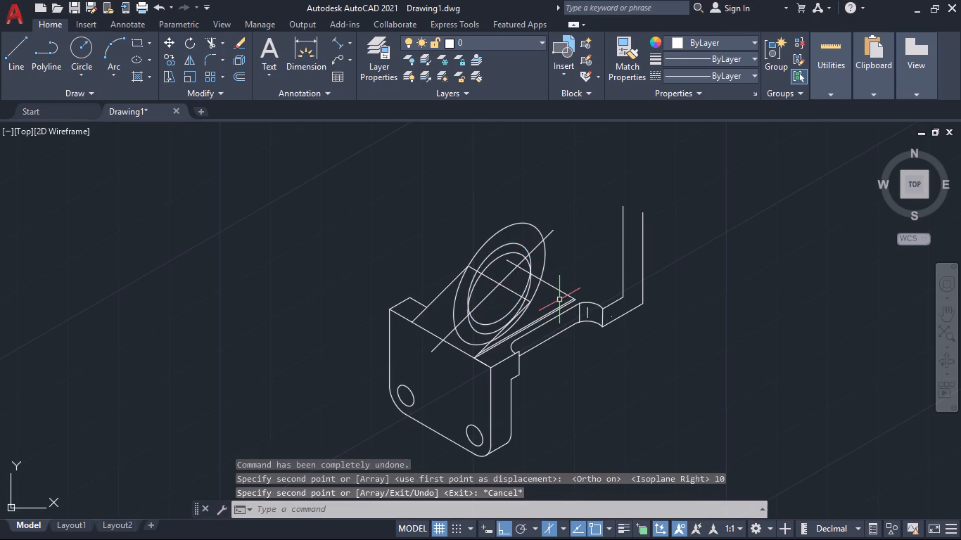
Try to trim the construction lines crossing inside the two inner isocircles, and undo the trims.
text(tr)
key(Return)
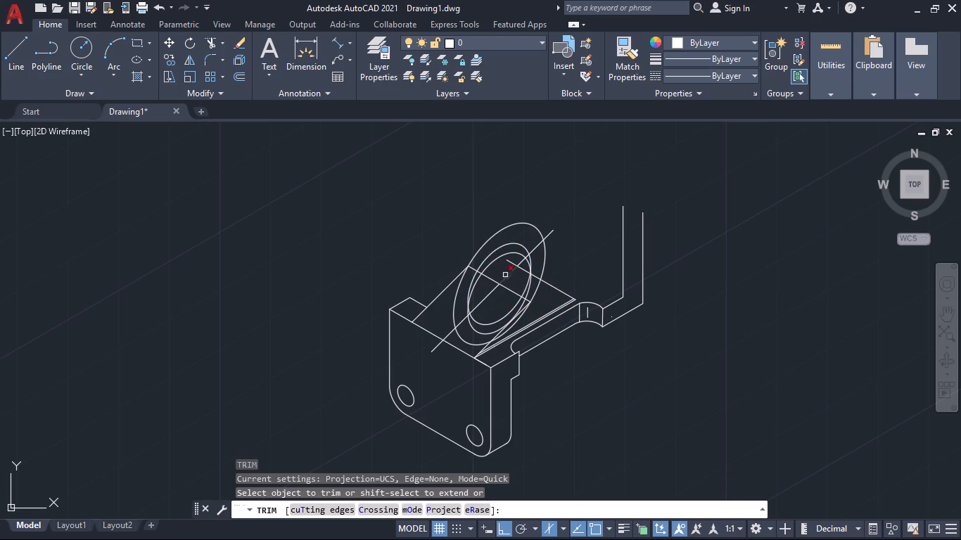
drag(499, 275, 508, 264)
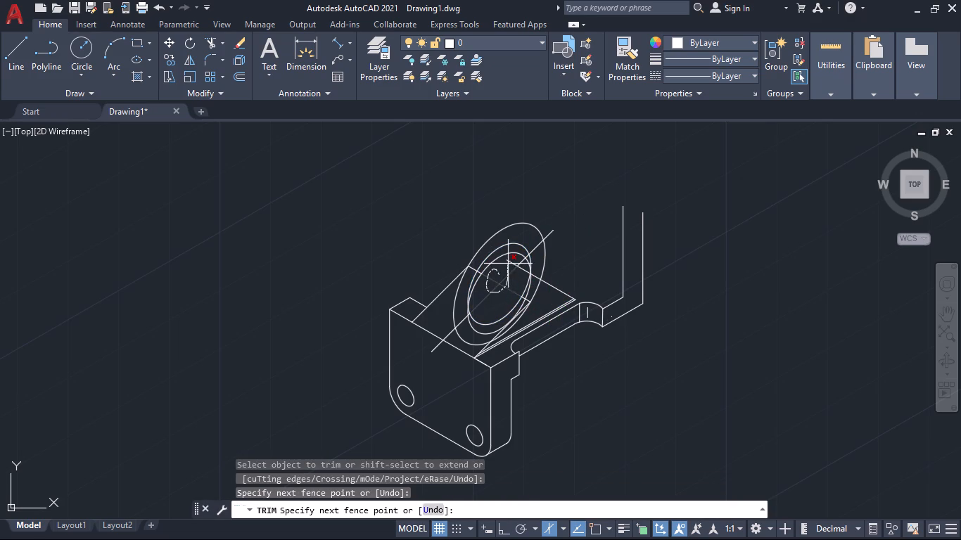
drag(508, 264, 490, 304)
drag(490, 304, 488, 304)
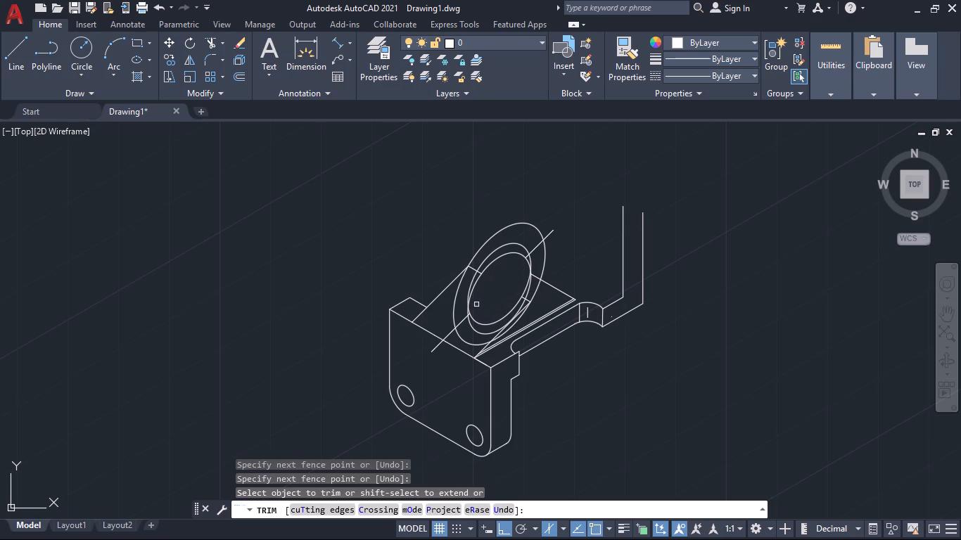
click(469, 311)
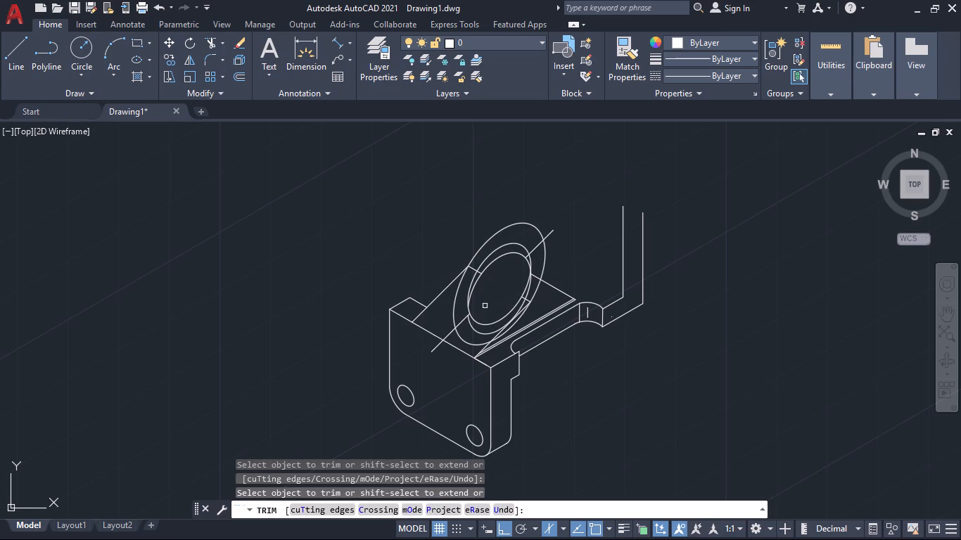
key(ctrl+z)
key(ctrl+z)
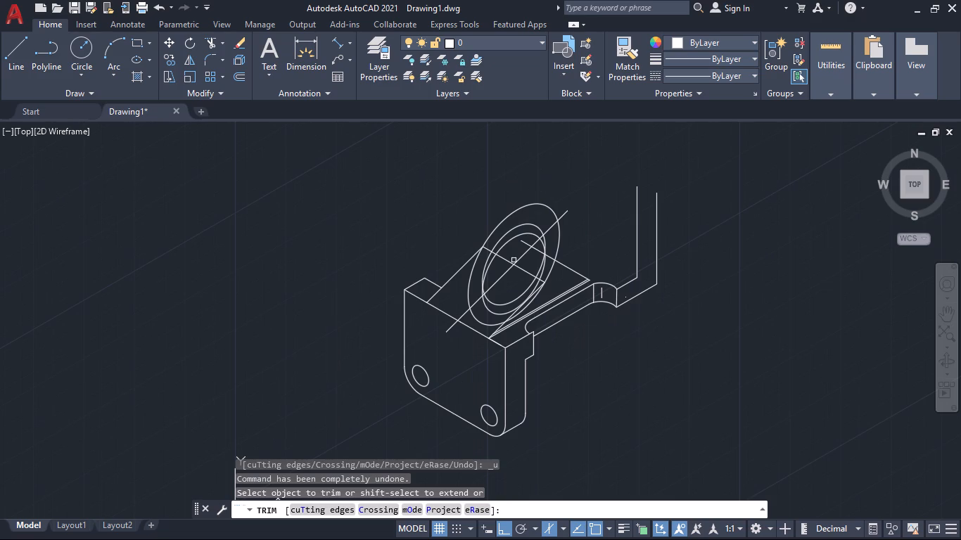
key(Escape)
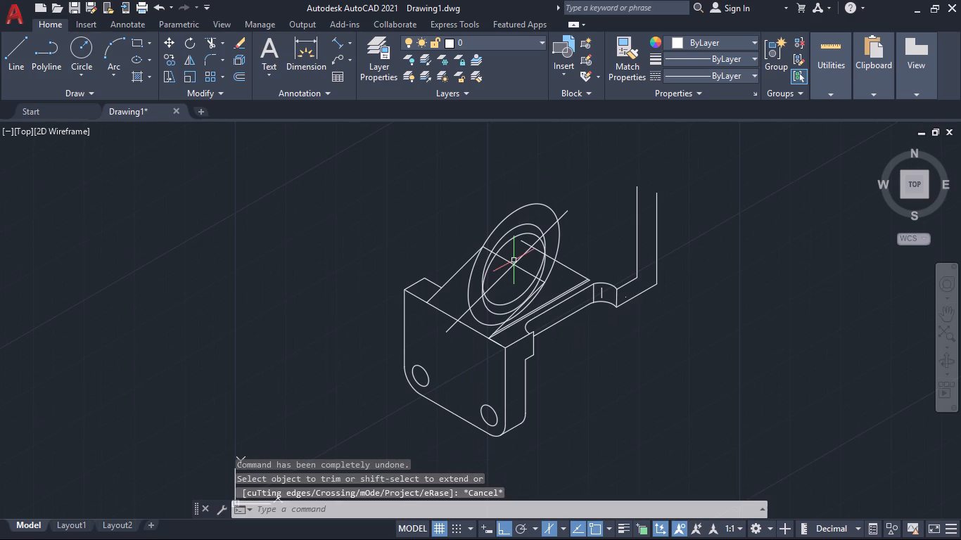
Draw an even smaller right-isoplane isocircle at the construction-line crossing, inside the two inner isocircles.
text(el)
key(Return)
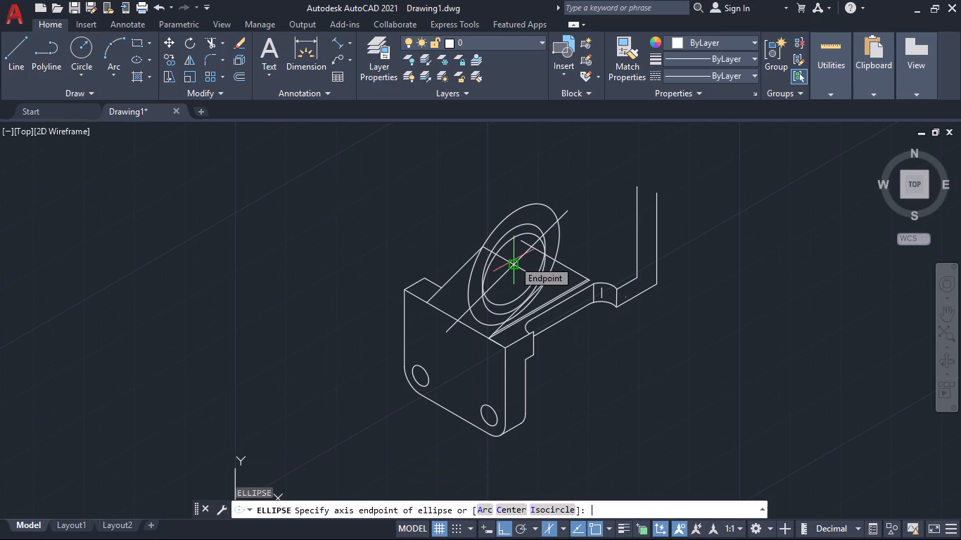
key(i)
key(Return)
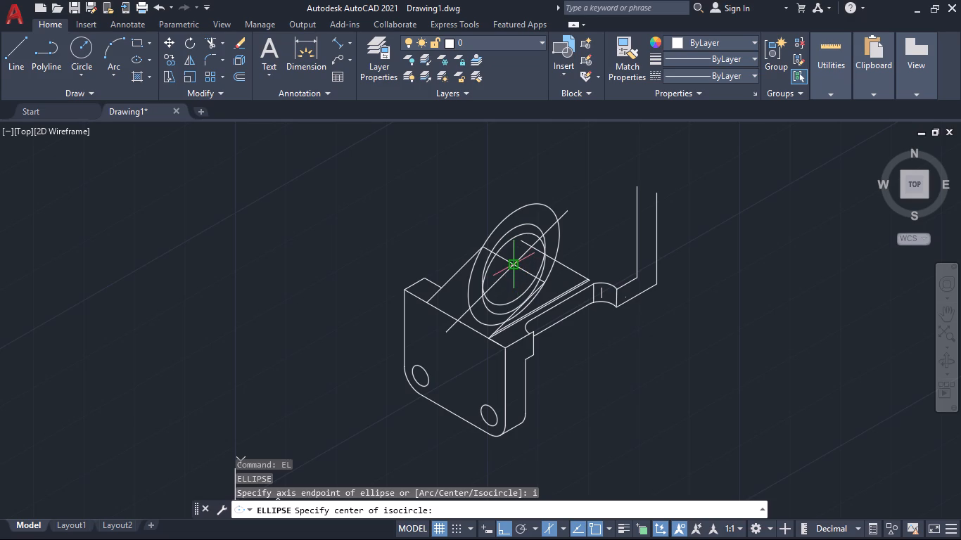
click(516, 266)
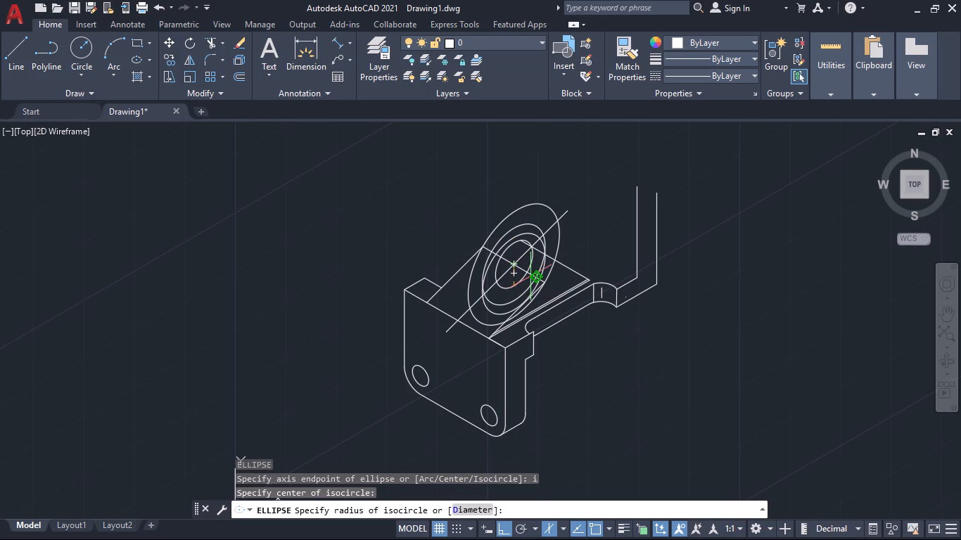
click(530, 276)
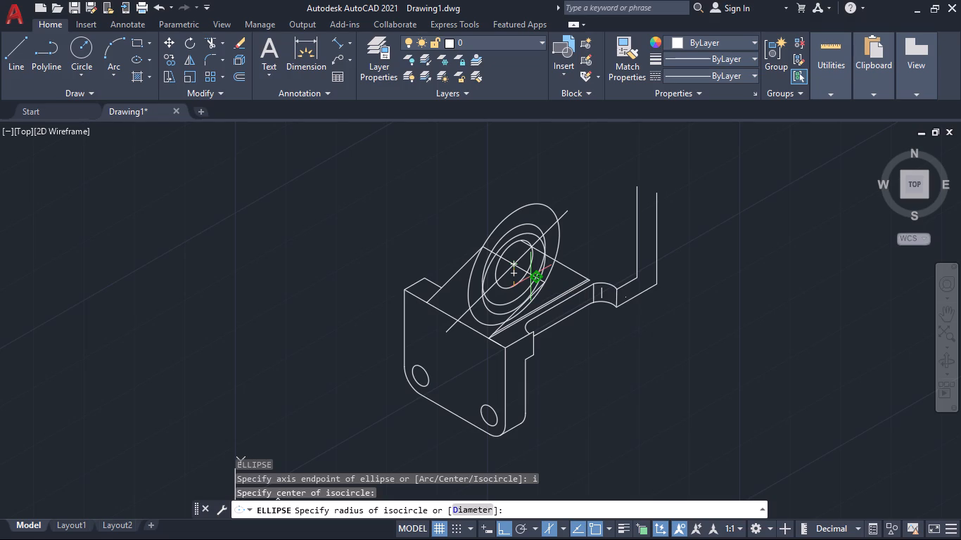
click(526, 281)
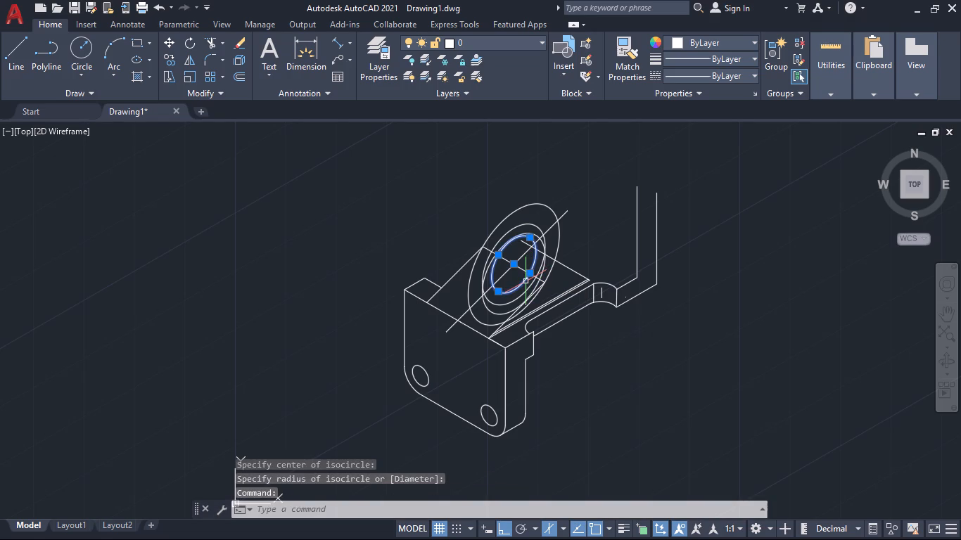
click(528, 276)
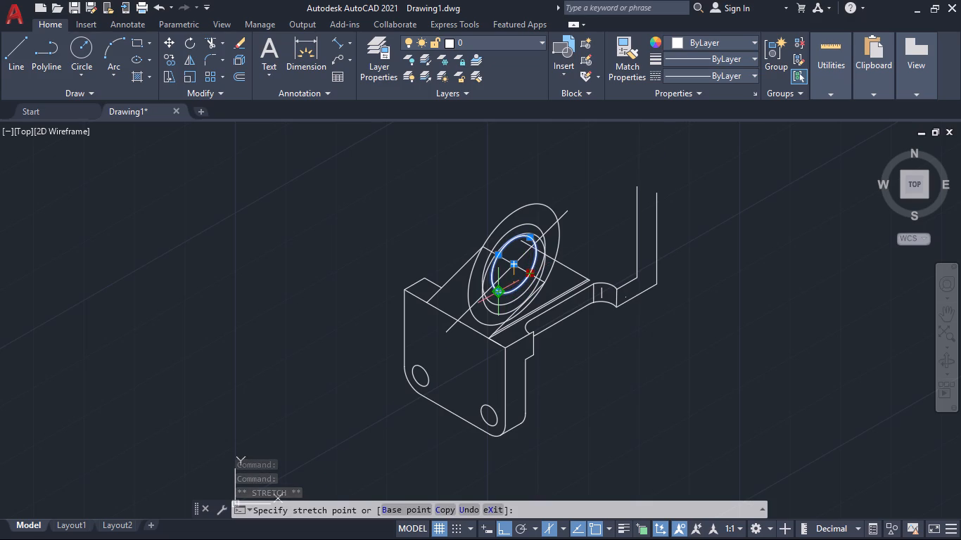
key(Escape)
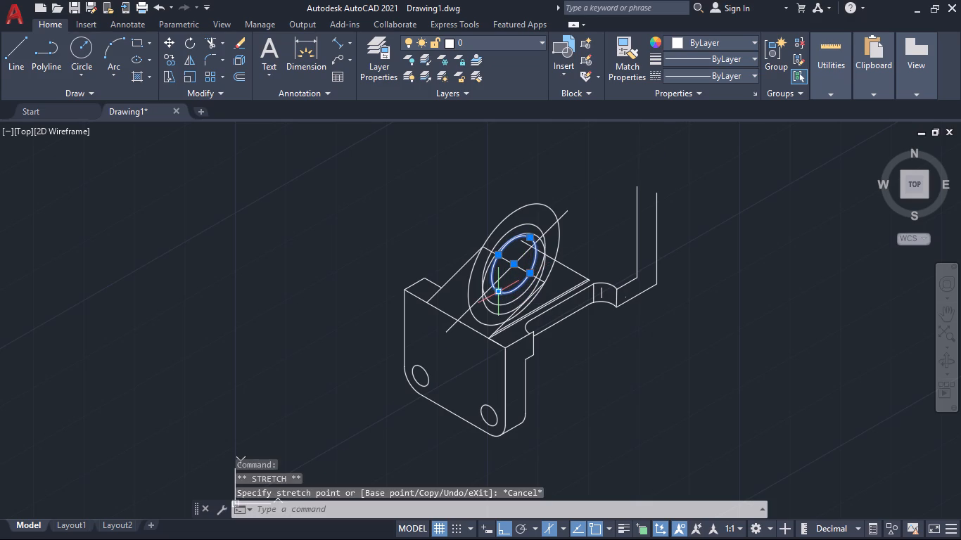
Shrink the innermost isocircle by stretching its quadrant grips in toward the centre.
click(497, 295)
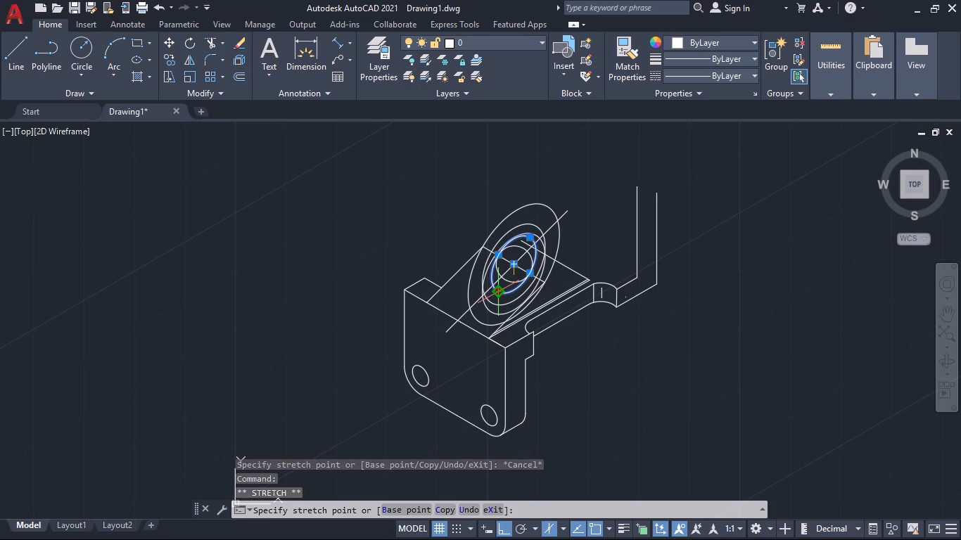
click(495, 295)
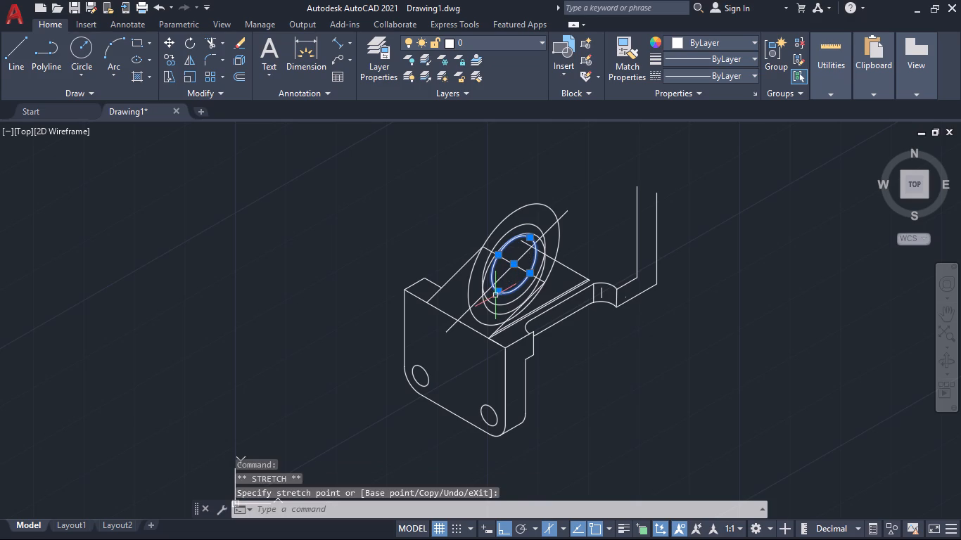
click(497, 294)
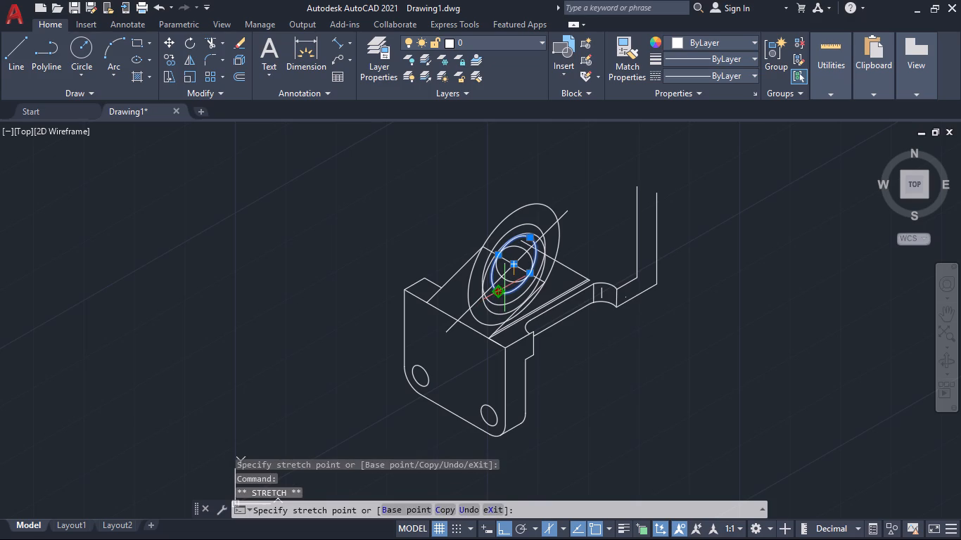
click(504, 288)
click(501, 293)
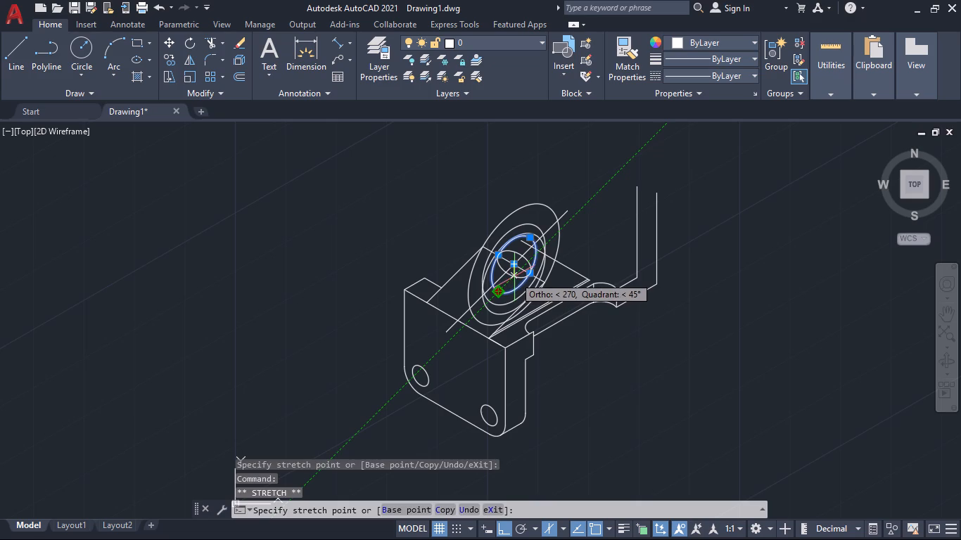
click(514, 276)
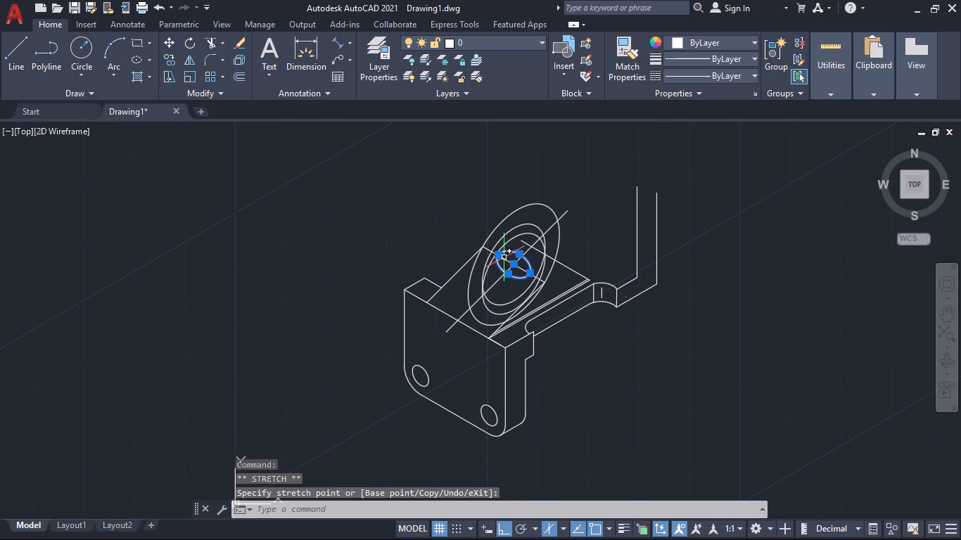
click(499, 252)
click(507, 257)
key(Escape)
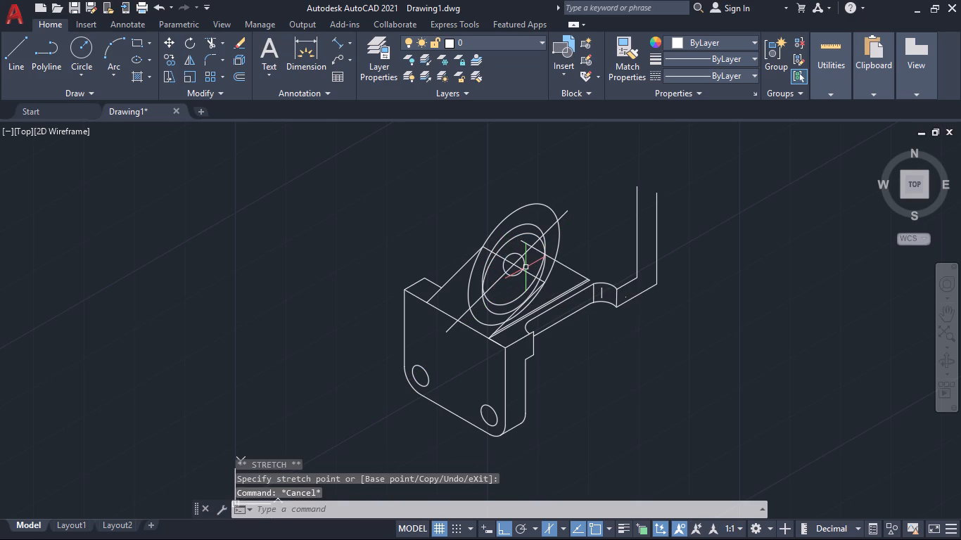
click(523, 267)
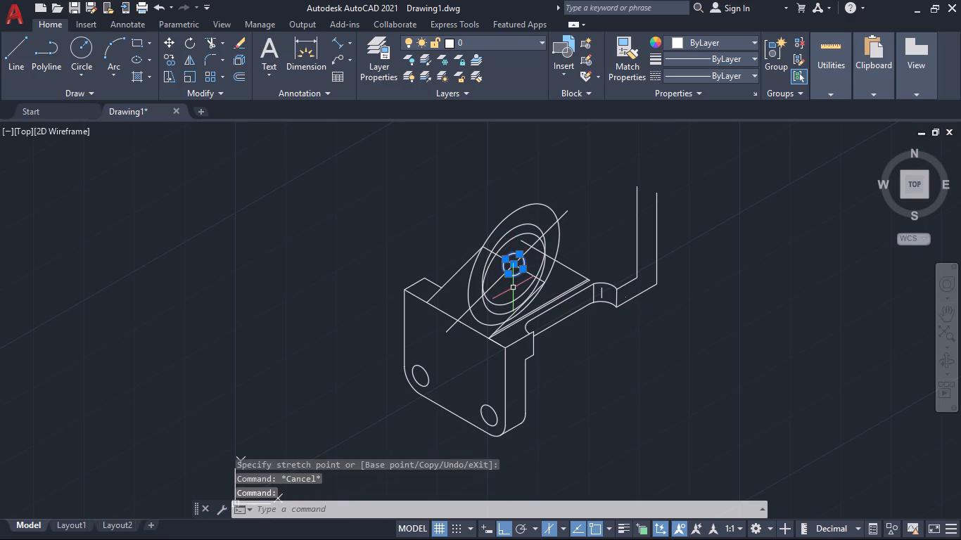
Draw a new small right-isoplane isocircle centred on the construction-line crossing, slightly larger than the shrunken one.
text(el)
key(Return)
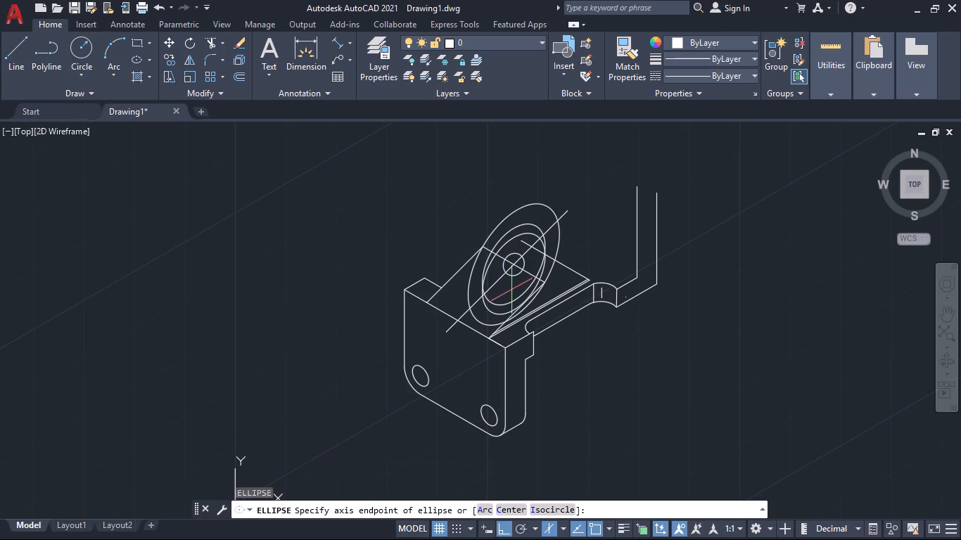
key(i)
key(Return)
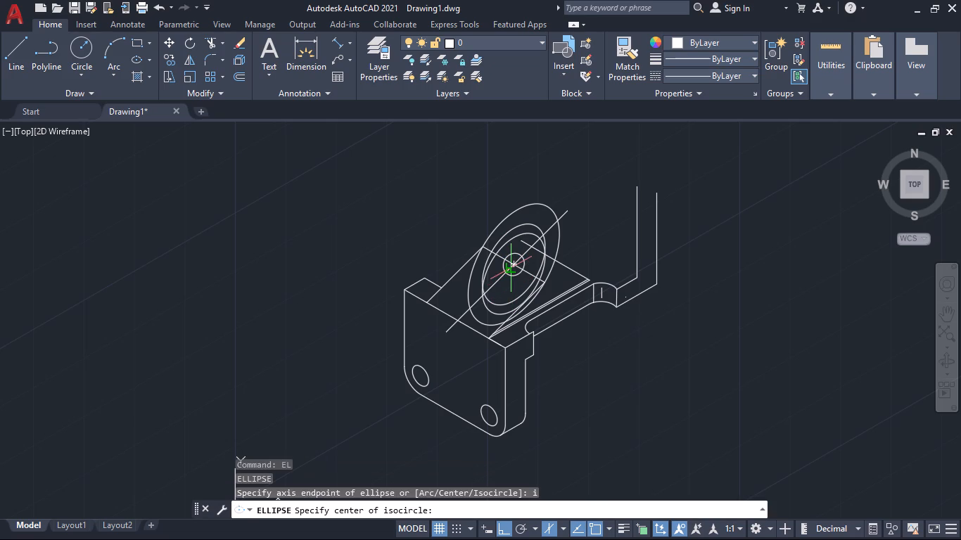
click(518, 264)
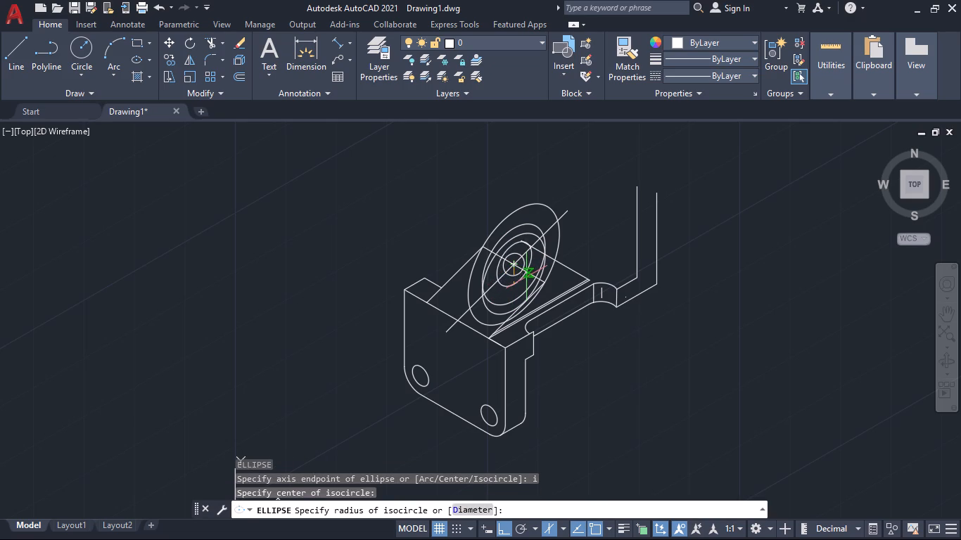
click(526, 277)
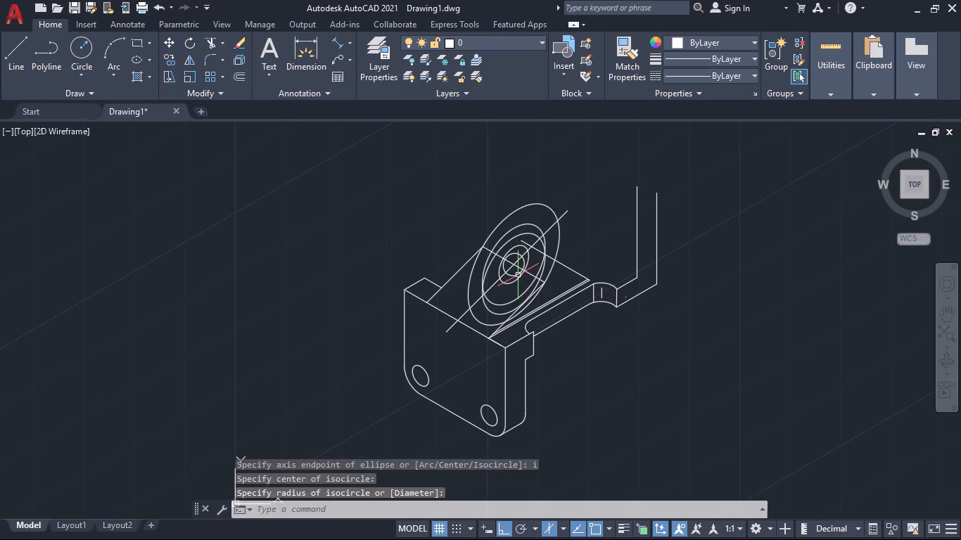
click(518, 275)
key(grave)
key(Escape)
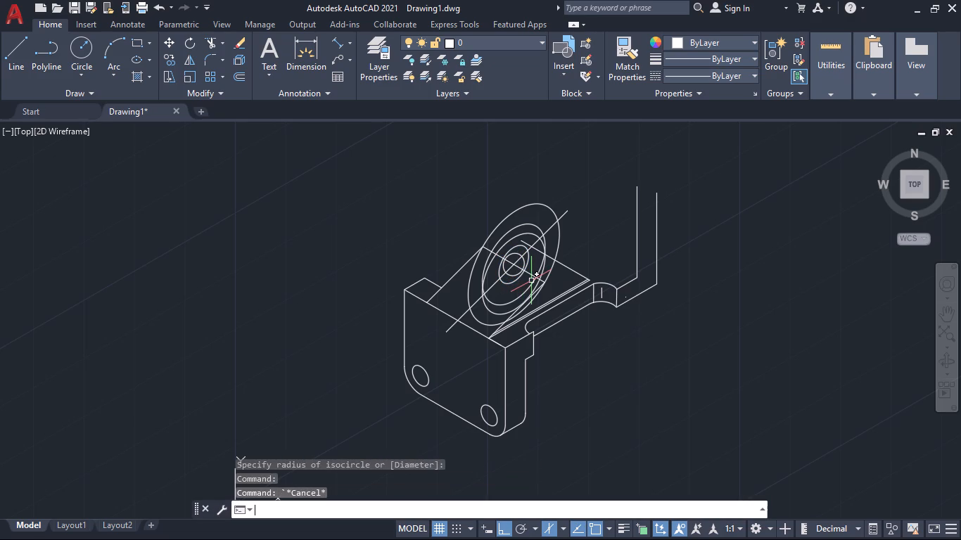
Erase the shrunken, distorted innermost isocircle.
click(511, 274)
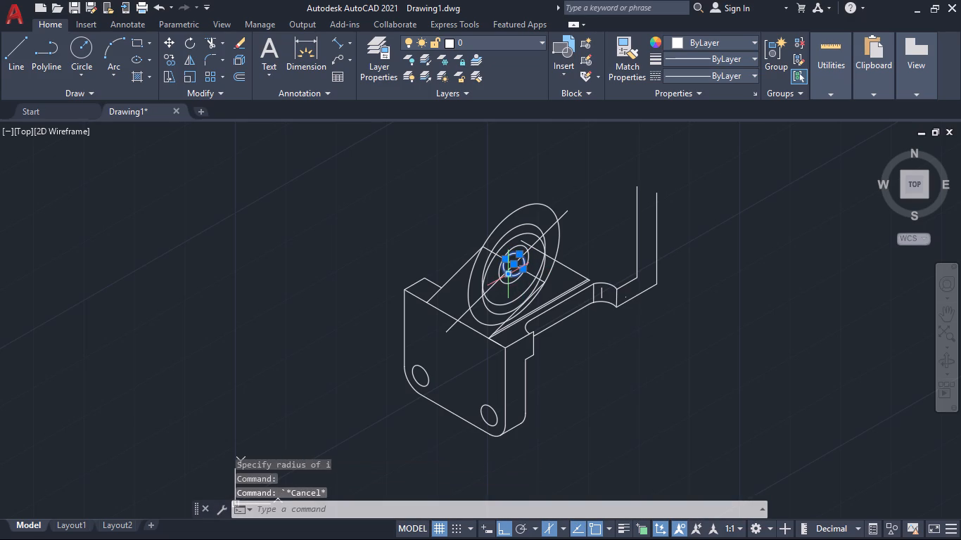
key(Delete)
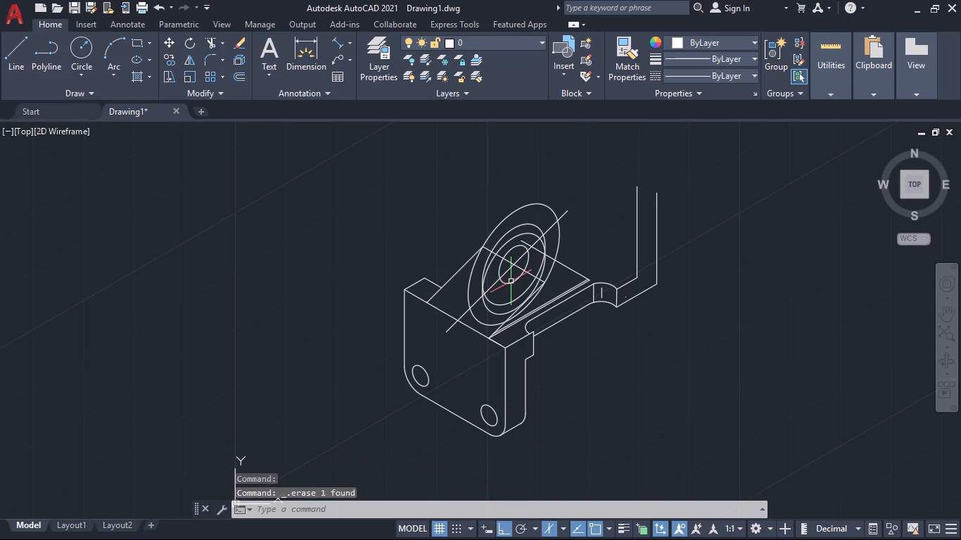
Copy the new small isocircle 10 units straight down from its centre.
click(511, 281)
key(m)
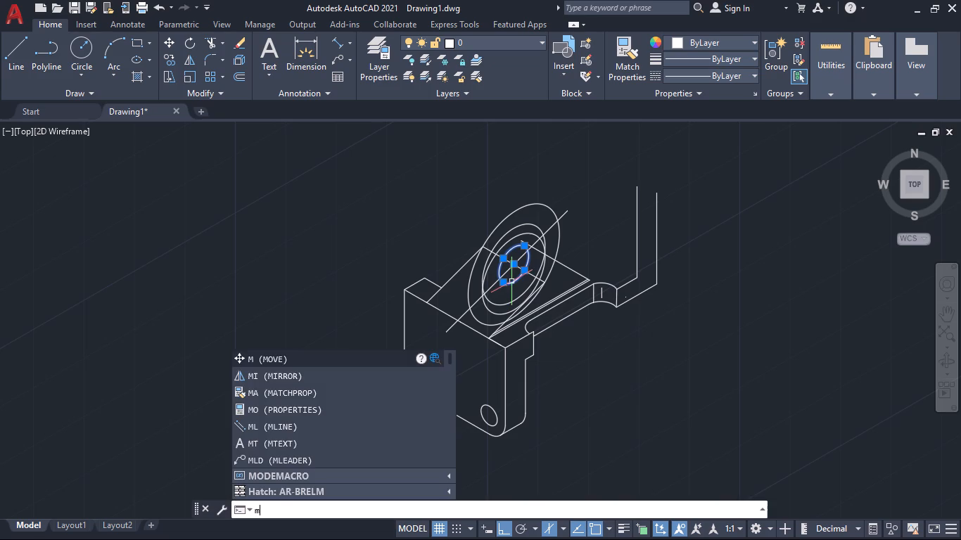
key(BackSpace)
text(co)
key(Return)
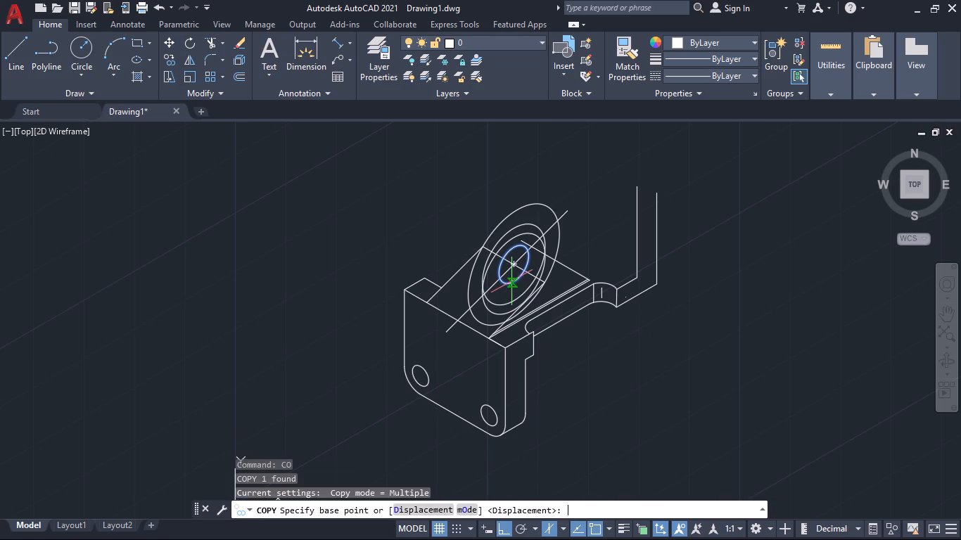
click(512, 267)
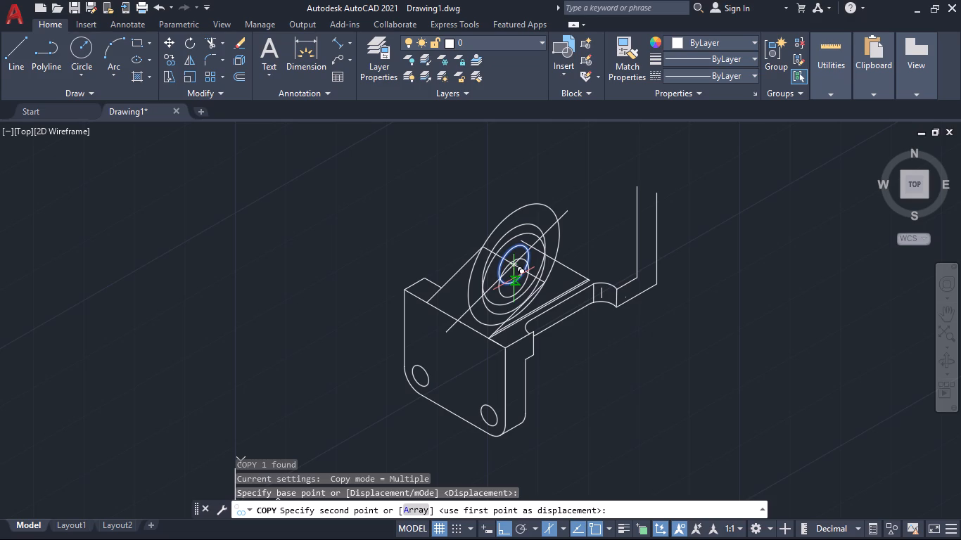
text(10)
key(Return)
key(Escape)
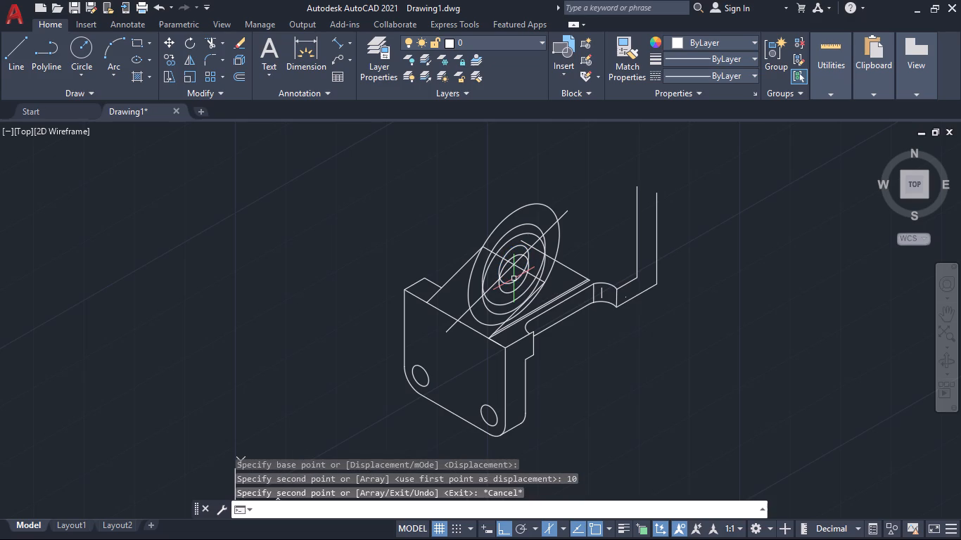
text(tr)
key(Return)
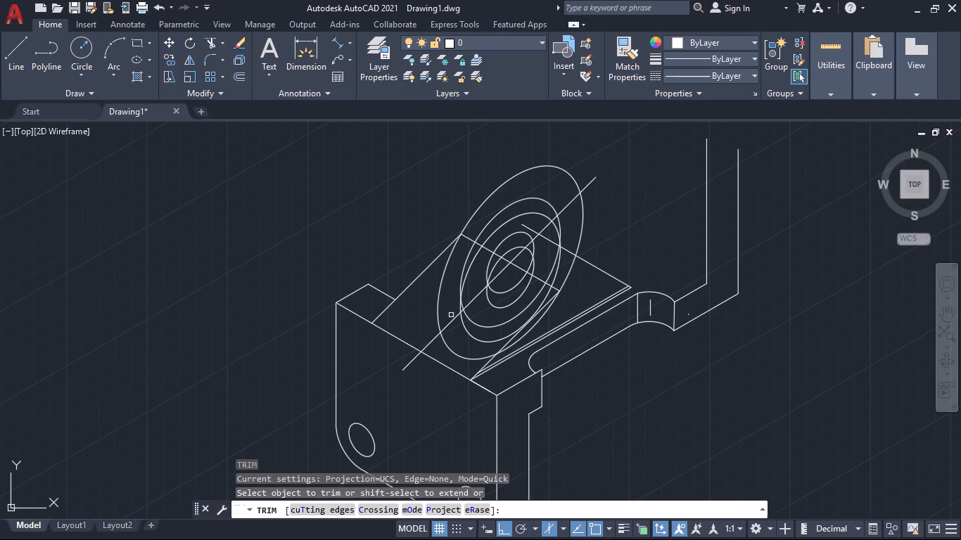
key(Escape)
Draw a short line from the lower-left of the larger inner isocircle to the outer isocircle's left edge.
key(l)
key(Return)
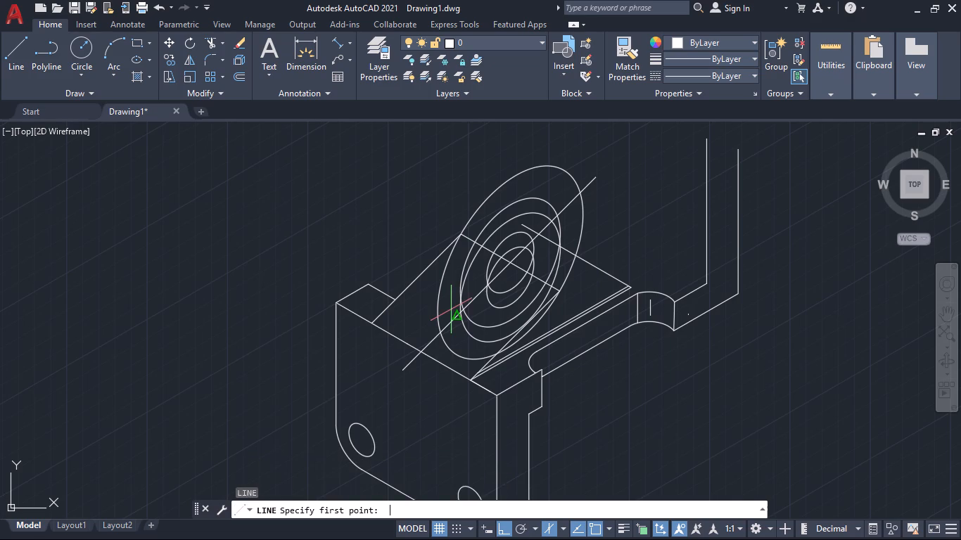
click(462, 315)
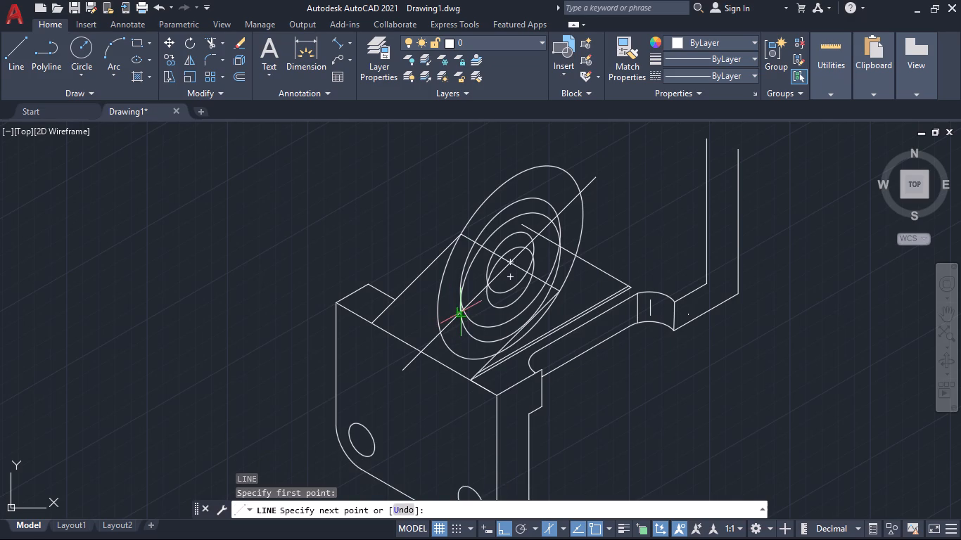
click(438, 300)
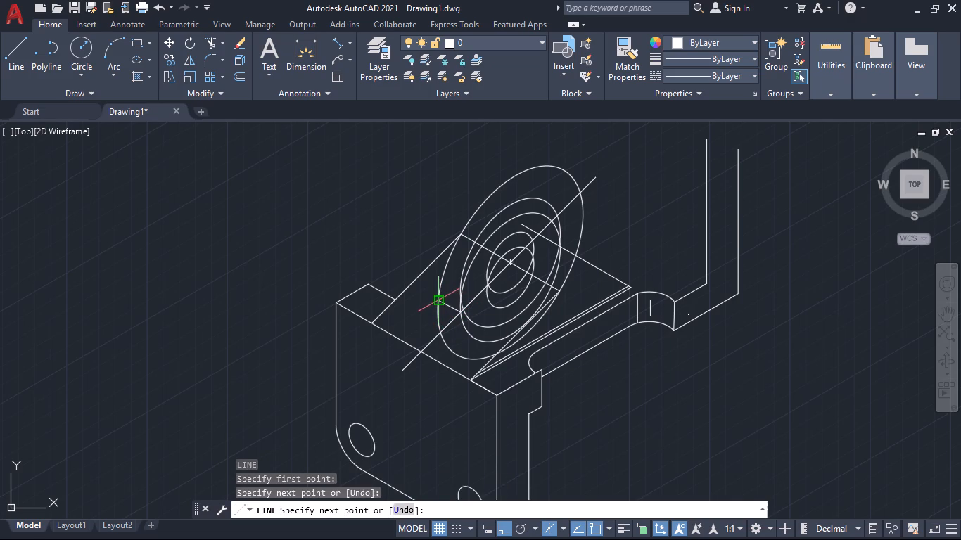
key(Escape)
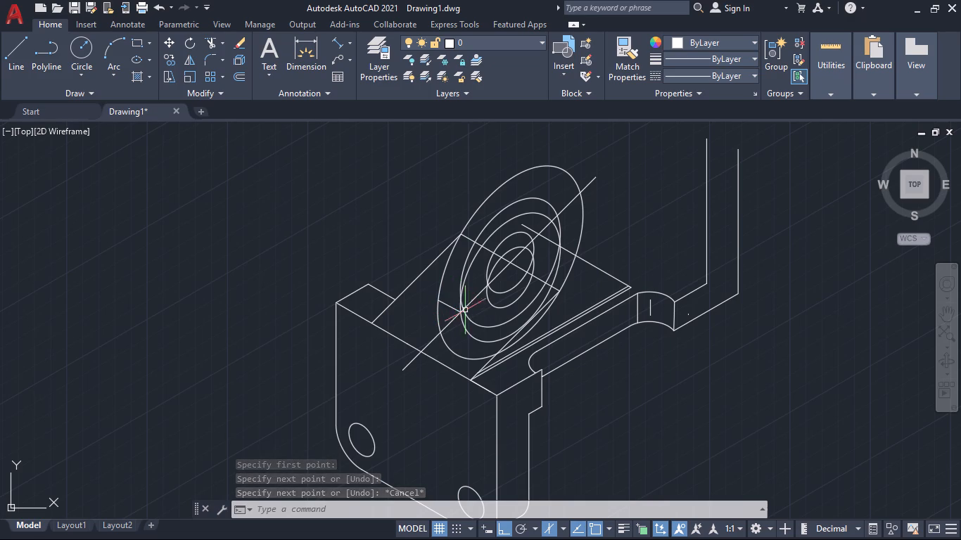
Extend the new short line's inner end to meet the inner isocircle.
text(tr)
key(Return)
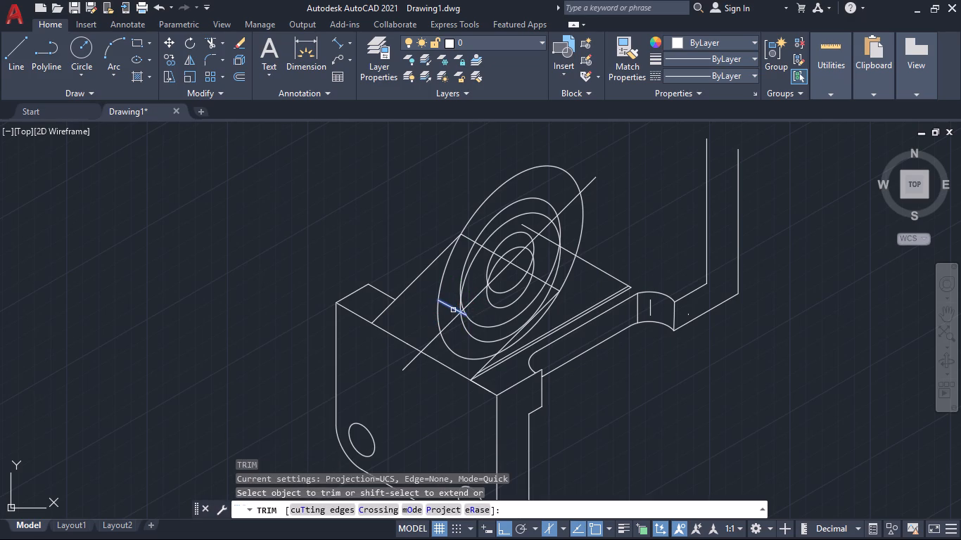
shift+click(454, 309)
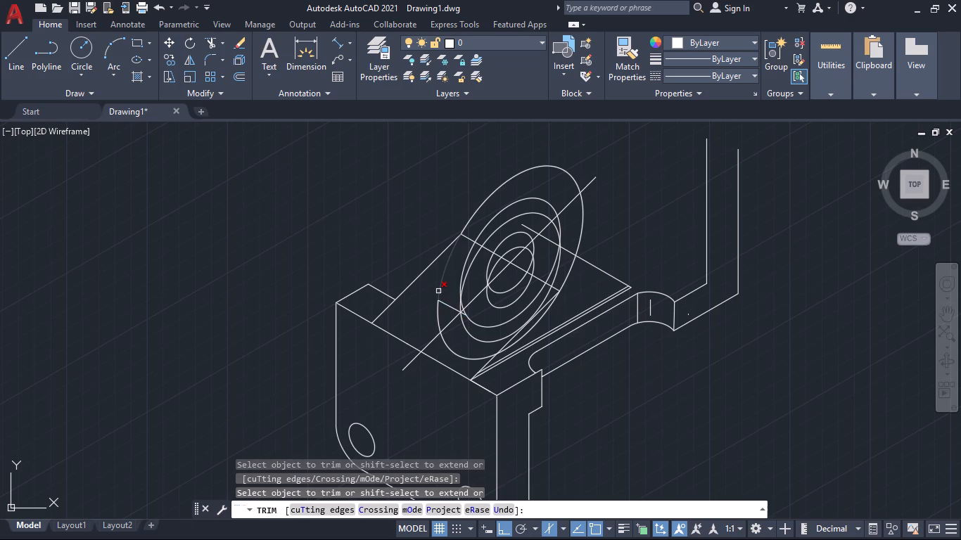
Trim the outer isocircle's left arc between the sloped edge and the short line, and the diagonal construction line's lower end outside the isocircle.
click(438, 291)
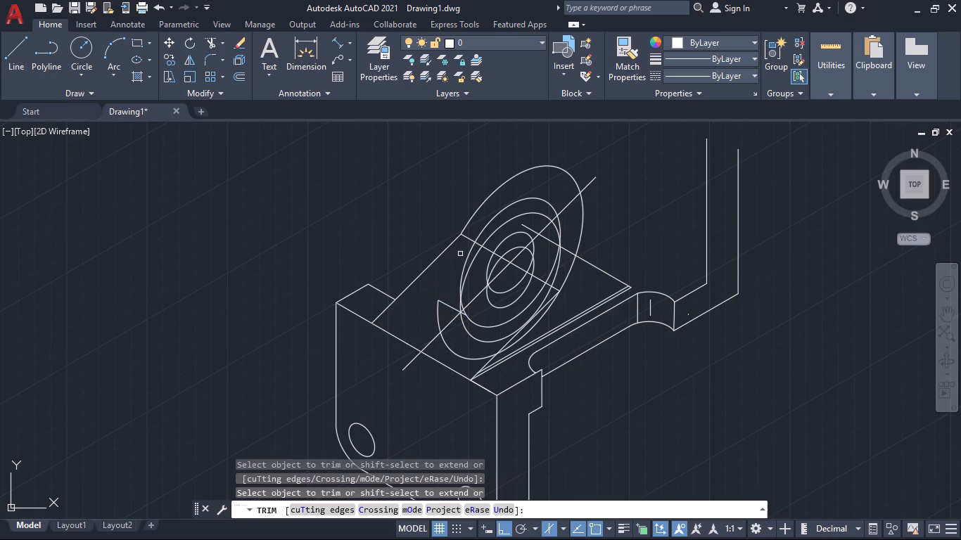
click(466, 245)
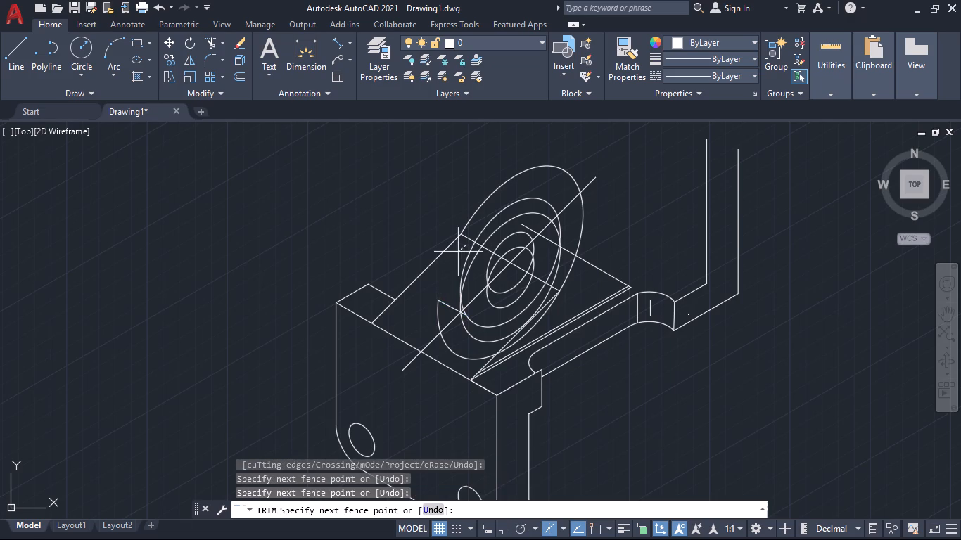
click(458, 252)
click(413, 360)
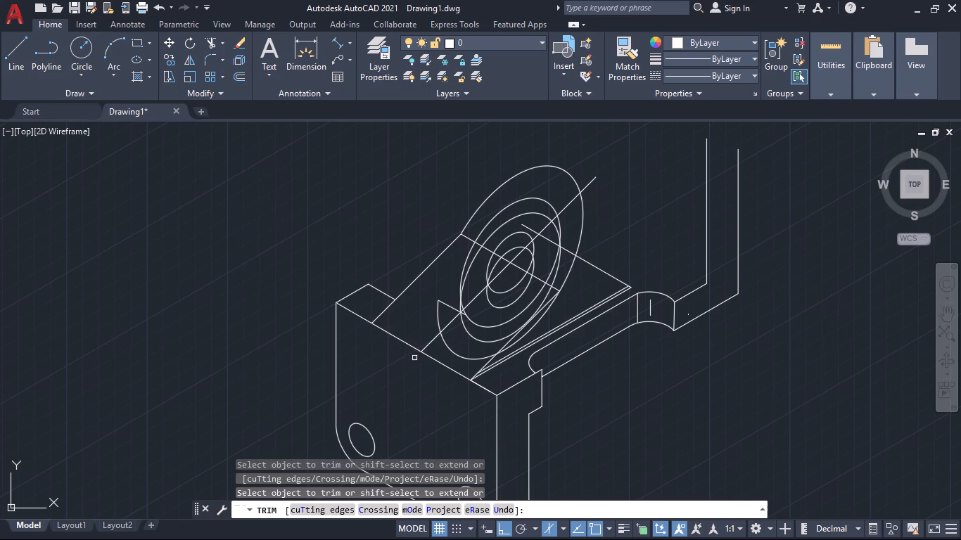
click(433, 340)
key(Escape)
Draw a short line from the larger inner isocircle's upper-right edge to where that isocircle meets the diagonal construction line.
key(l)
key(Return)
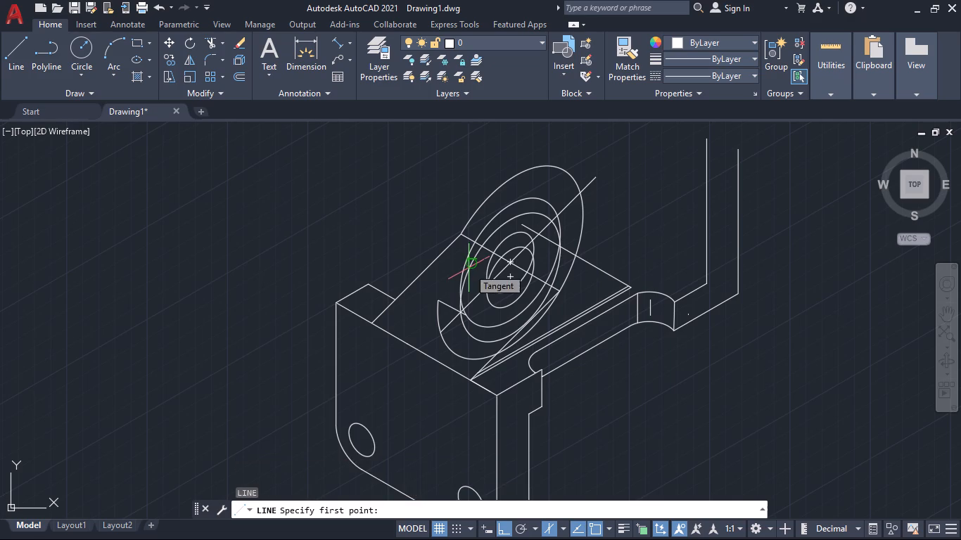
click(542, 202)
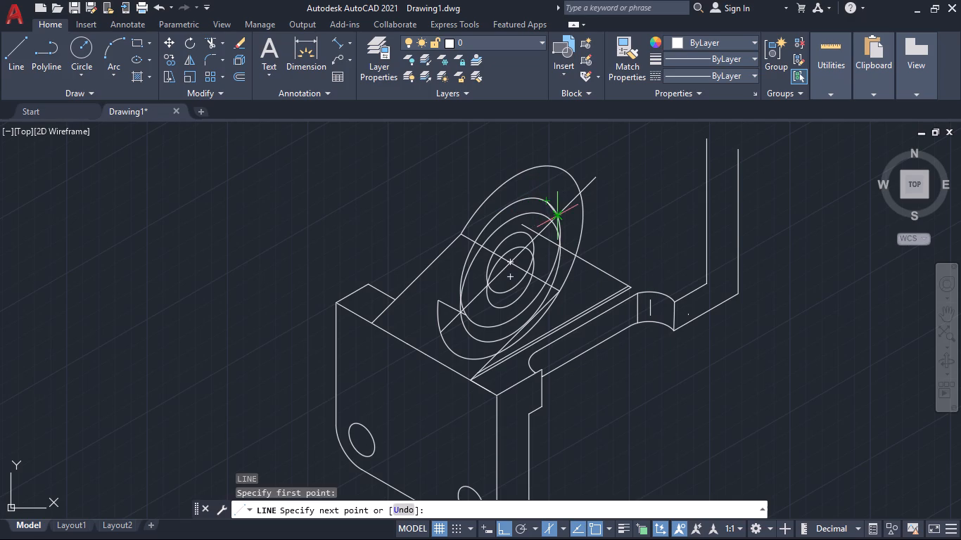
click(558, 217)
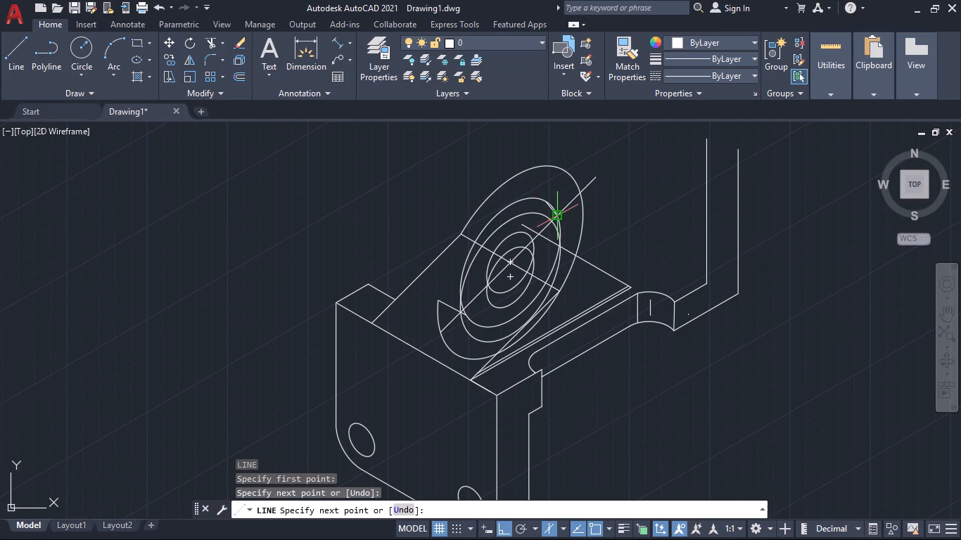
key(grave)
key(Escape)
Trim the lower large inner isocircle's right-hand arc below the diagonal construction line, including the small leftover stub.
text(tr)
key(Return)
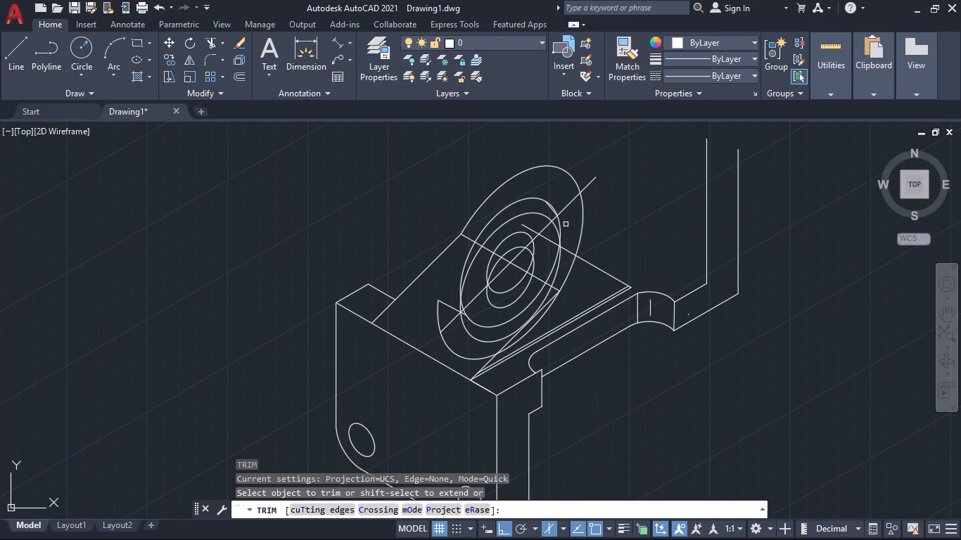
click(561, 224)
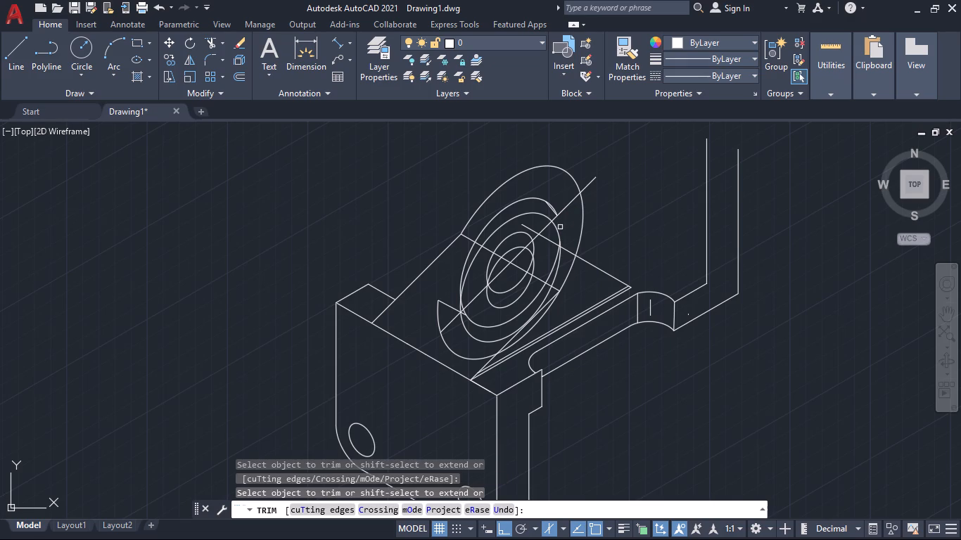
key(ctrl+z)
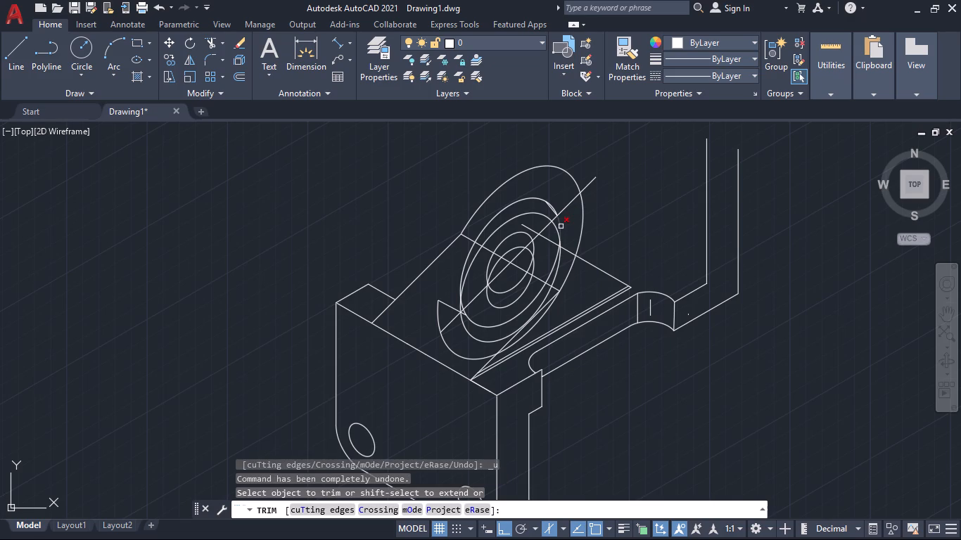
click(554, 226)
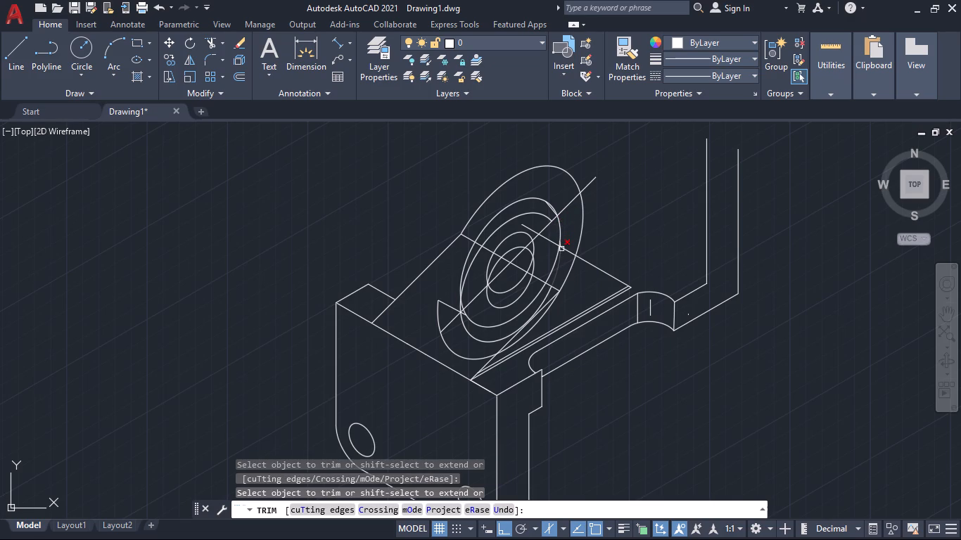
click(561, 249)
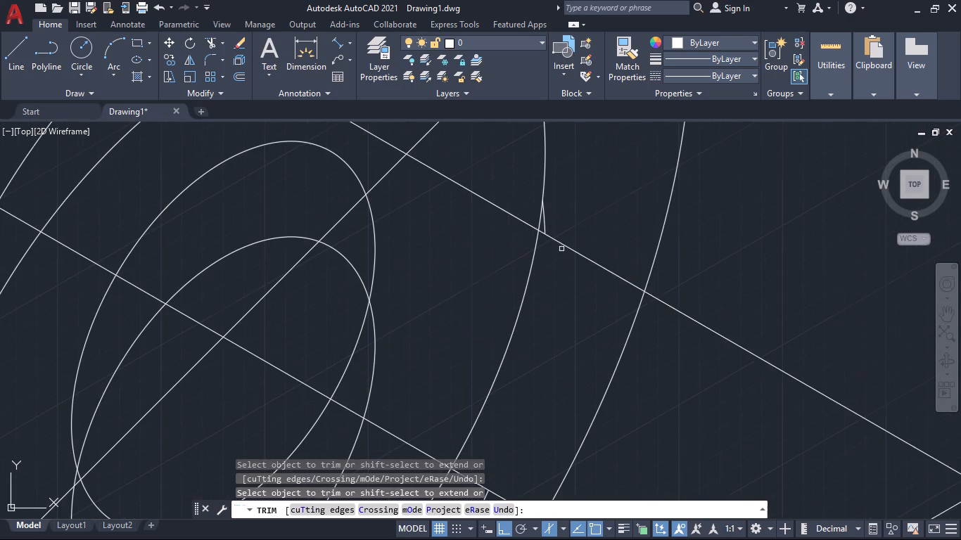
click(544, 226)
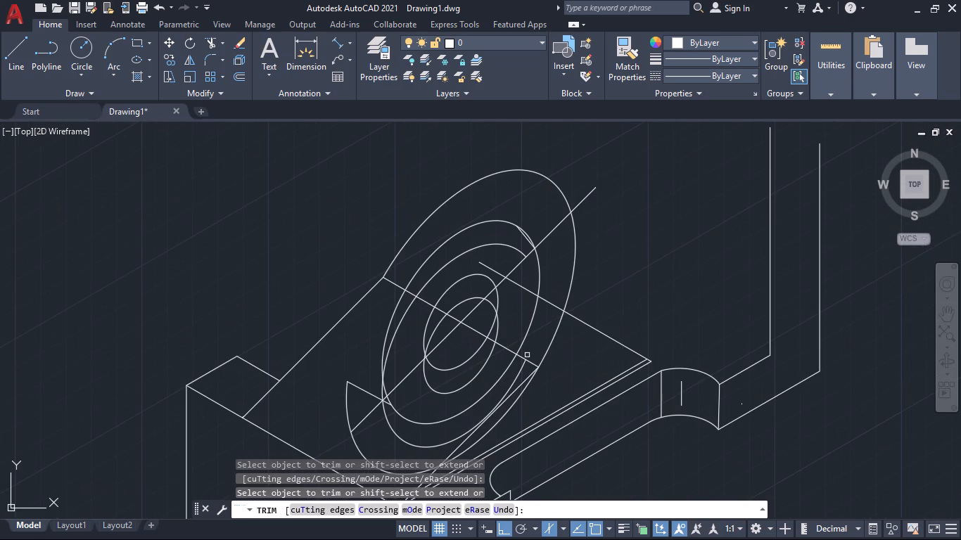
Trim the lower small isocircle outside the upper small one, and the larger inner isocircle's arc beside the new short line.
click(433, 389)
click(499, 333)
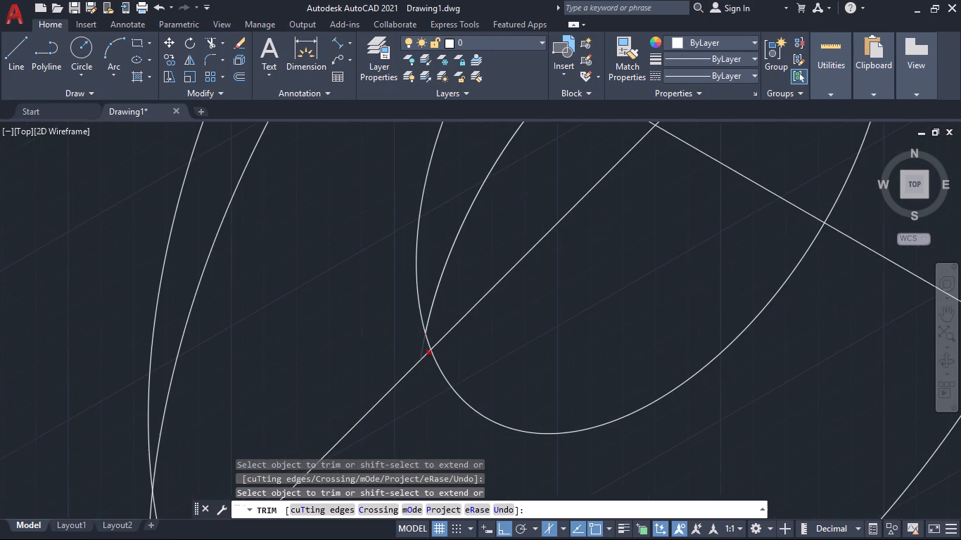
click(421, 347)
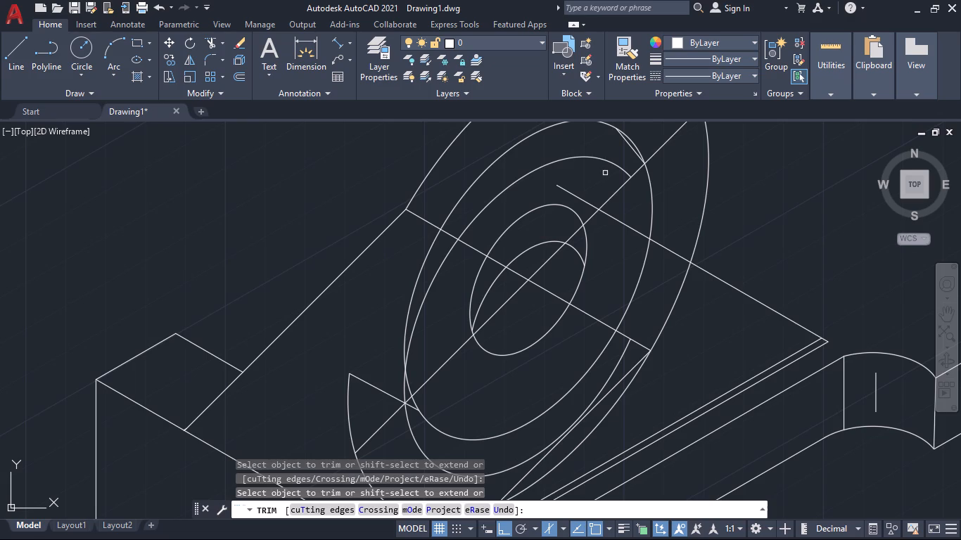
click(637, 145)
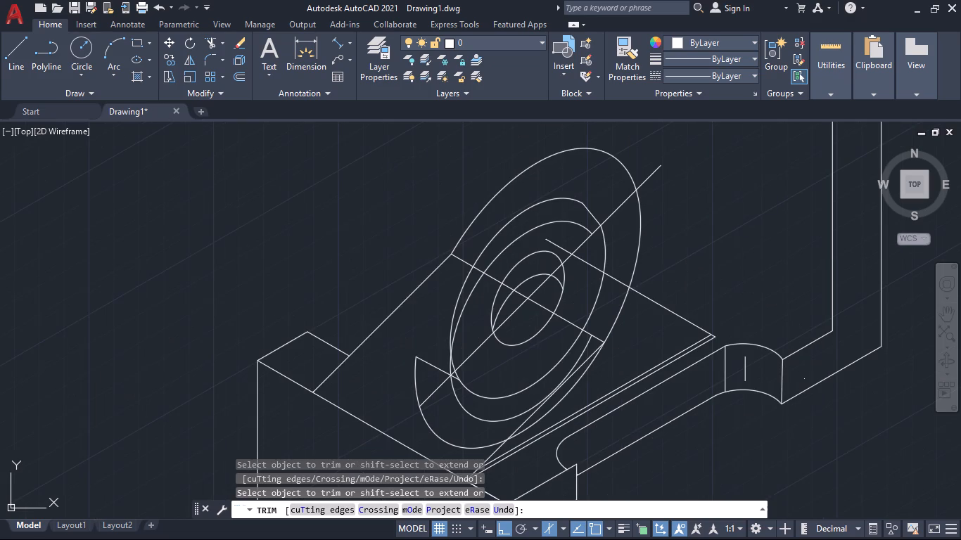
Trim away the lower-left short line, the outer isocircle's lower-left arc and the diagonal line's end beyond the inner isocircle.
click(427, 359)
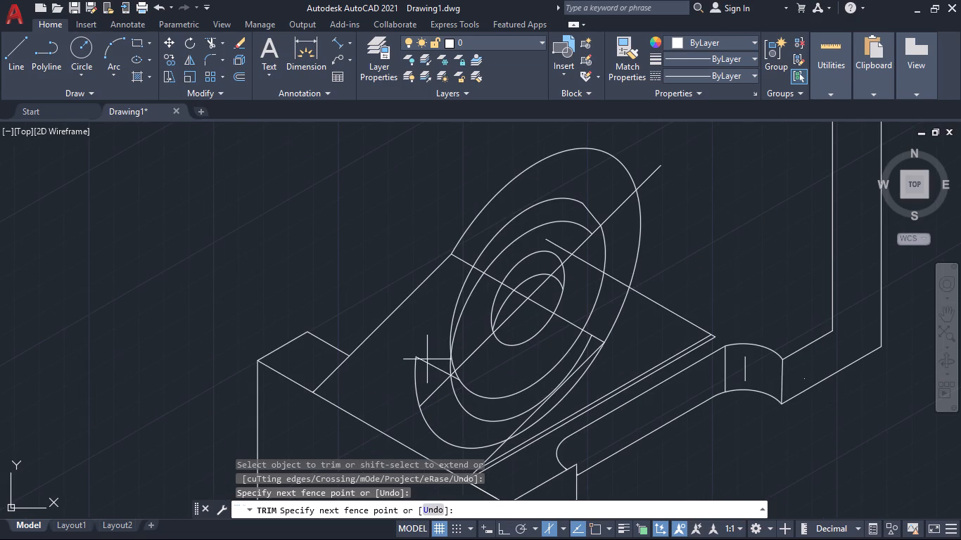
click(419, 412)
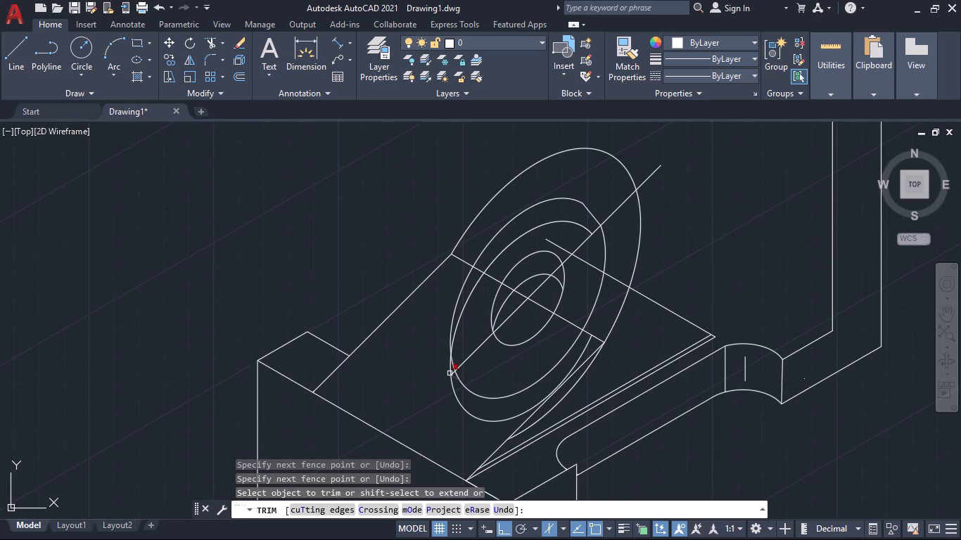
Trim the large and small inner isocircles and the diagonal line below the cross line through the feature's centre.
click(450, 373)
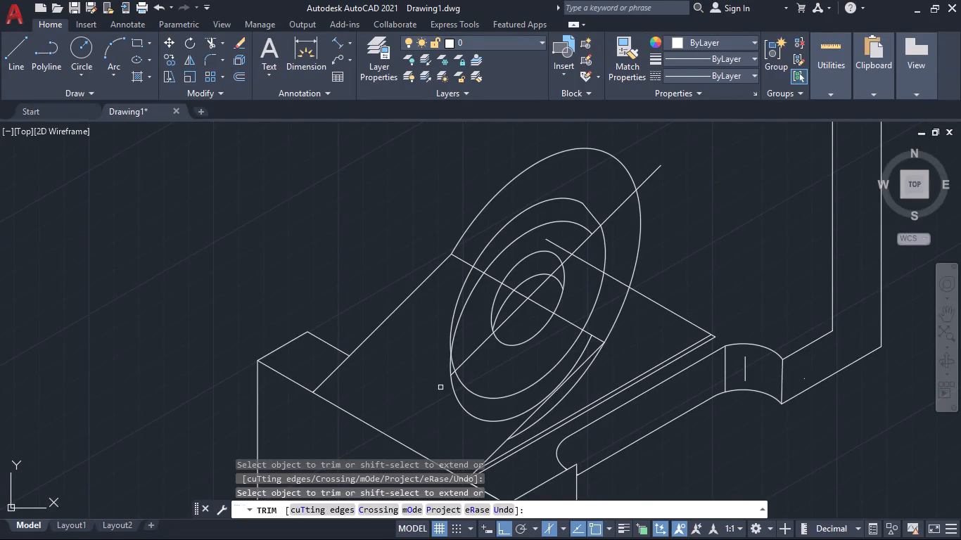
click(448, 372)
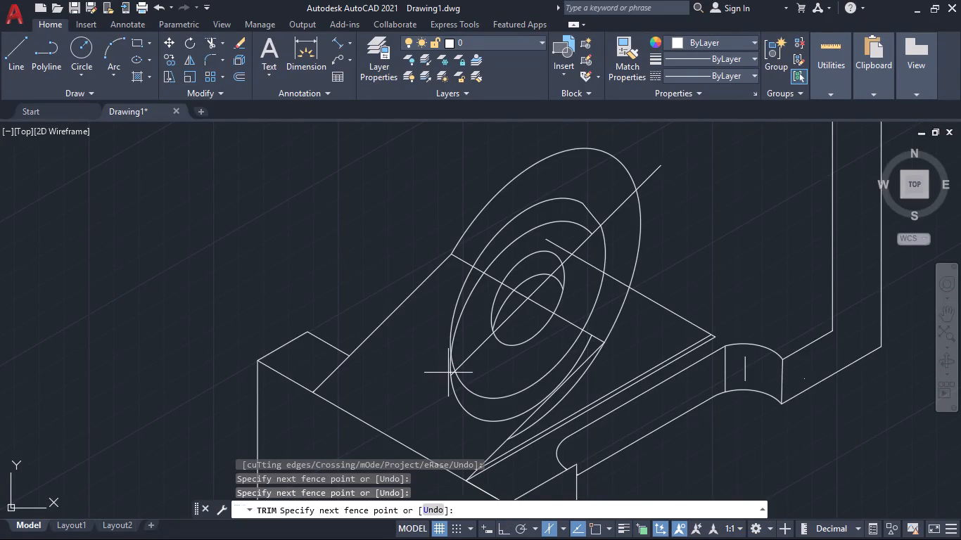
click(457, 390)
click(450, 377)
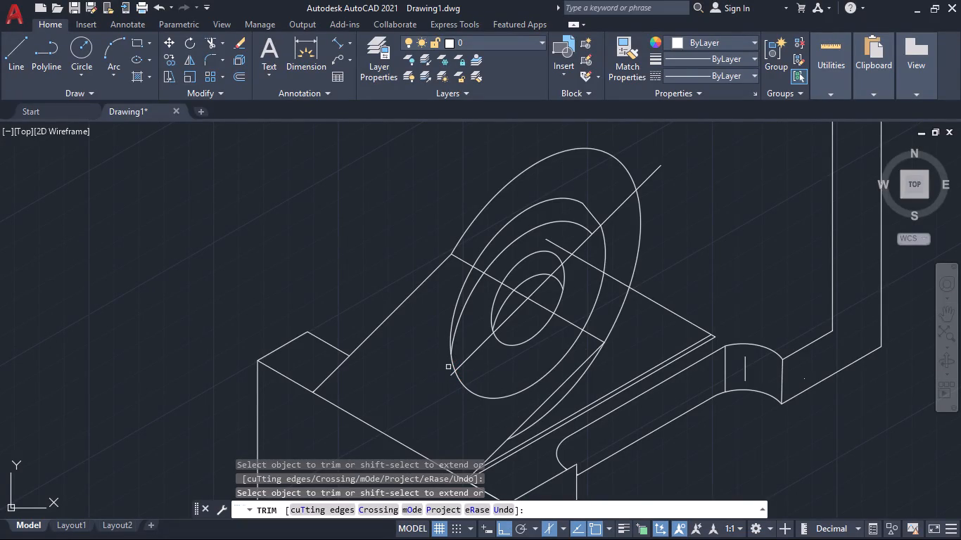
click(451, 373)
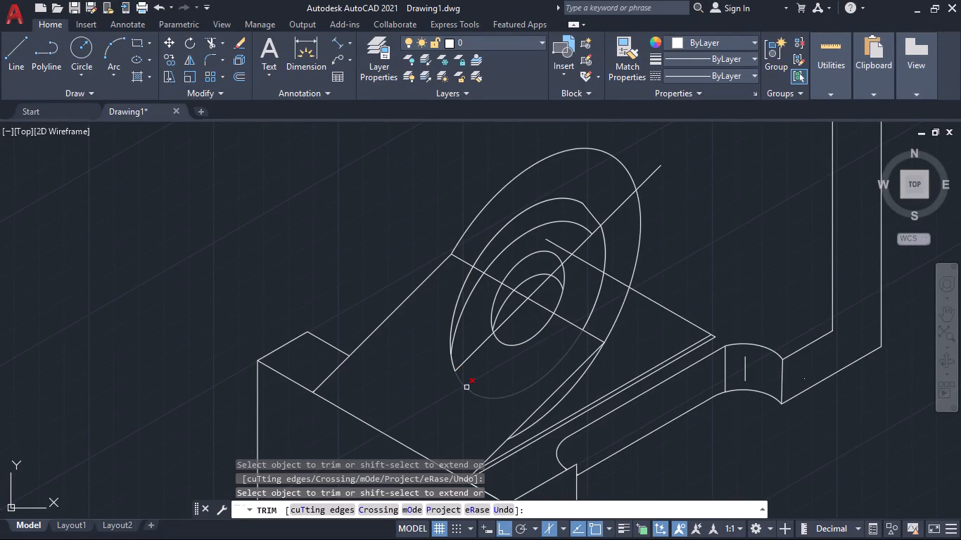
click(466, 387)
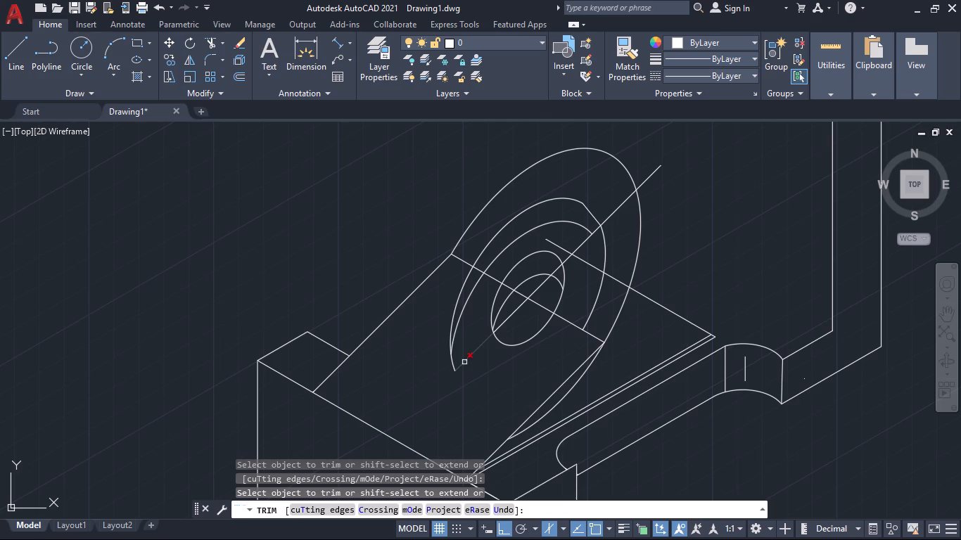
click(469, 366)
click(451, 314)
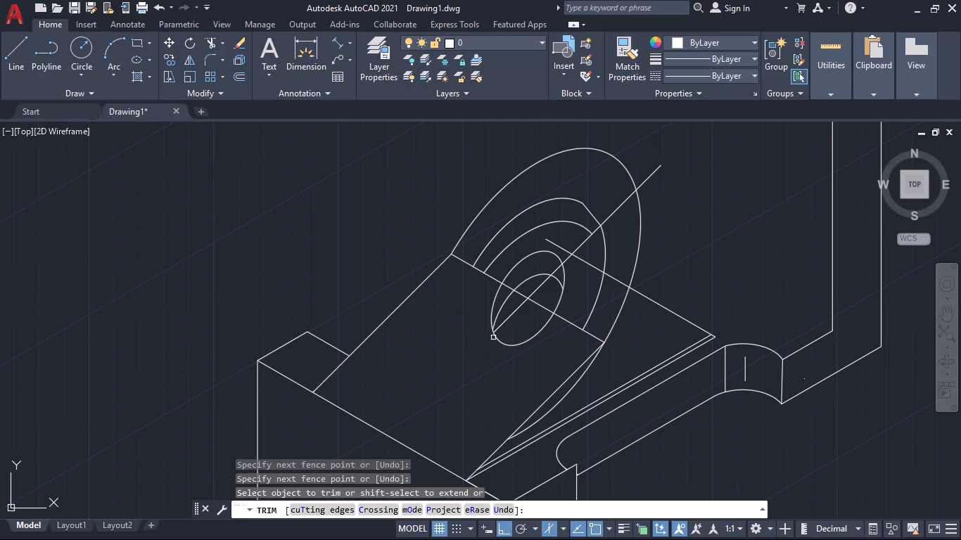
click(486, 297)
click(549, 326)
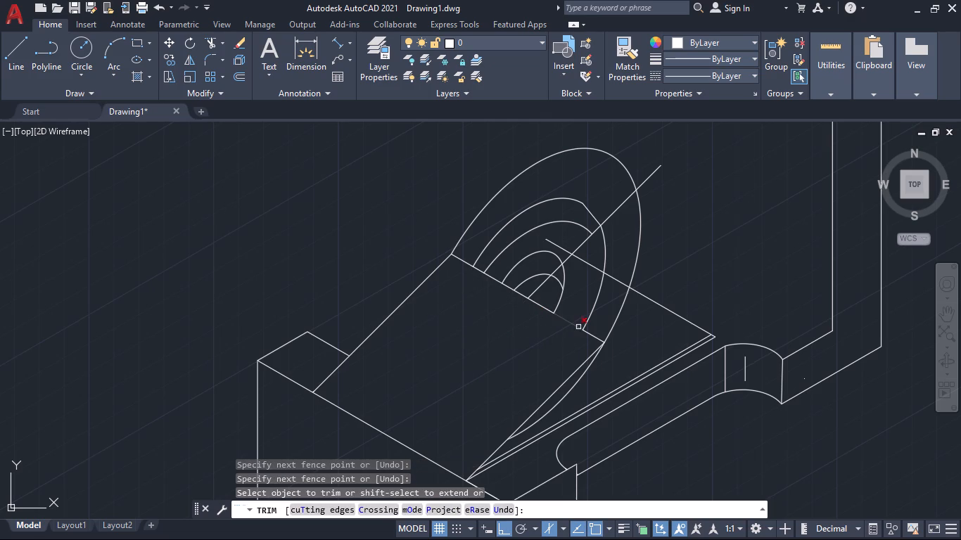
Trim the far sloped-face edge line where it runs inside the outer isocircle.
click(597, 271)
click(564, 250)
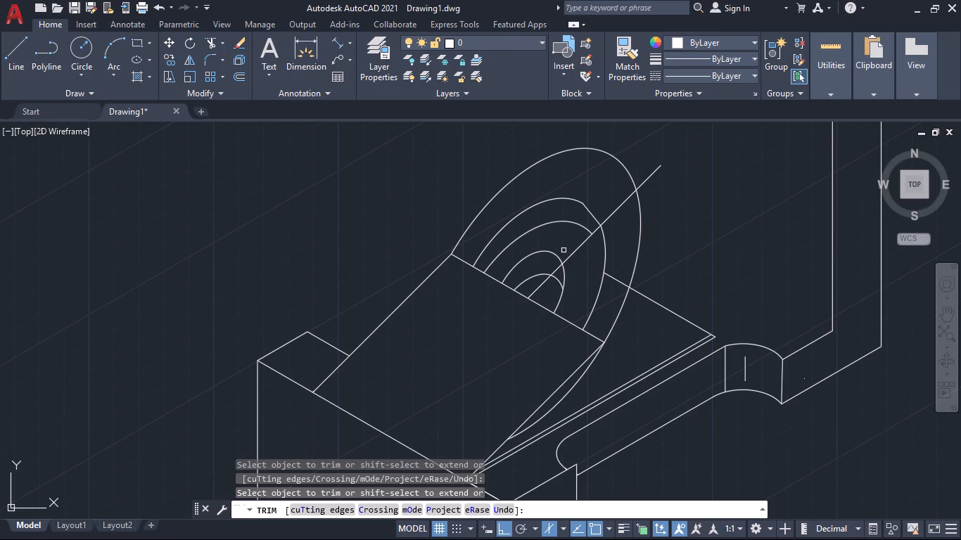
click(616, 278)
Trim the diagonal construction line's upper end outside the outer isocircle.
click(648, 172)
click(650, 177)
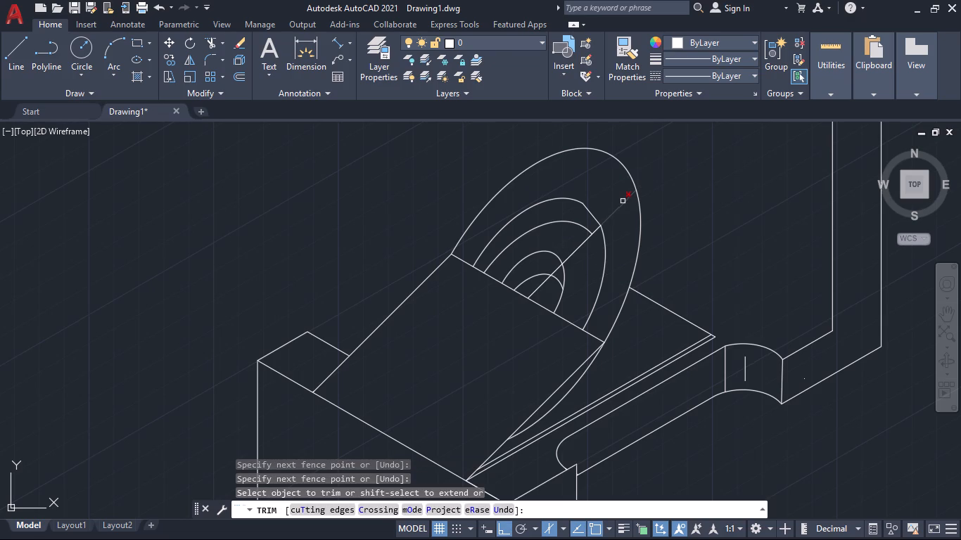
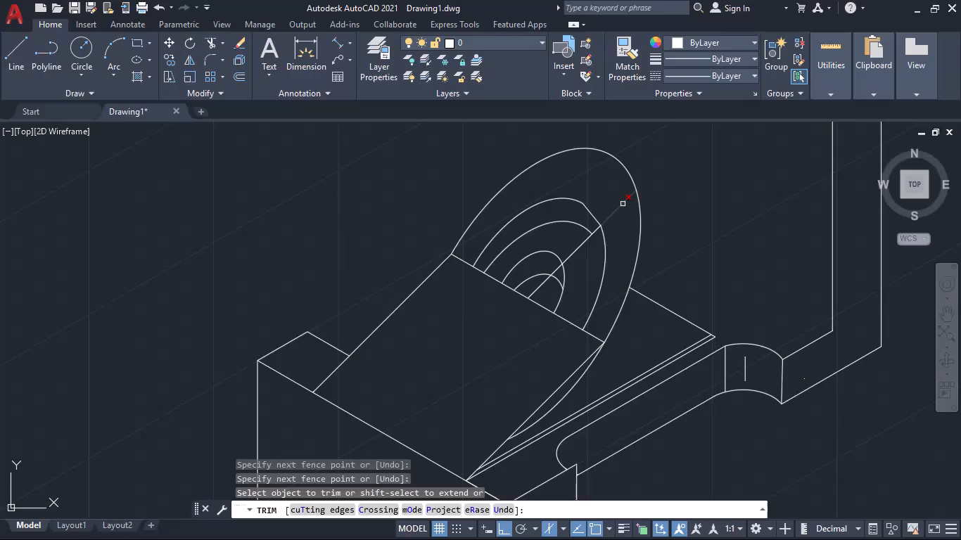
Trim away the diagonal construction line's segments outside the large inner isocircle, between the large and small isocircles, and between the two small arcs.
click(616, 211)
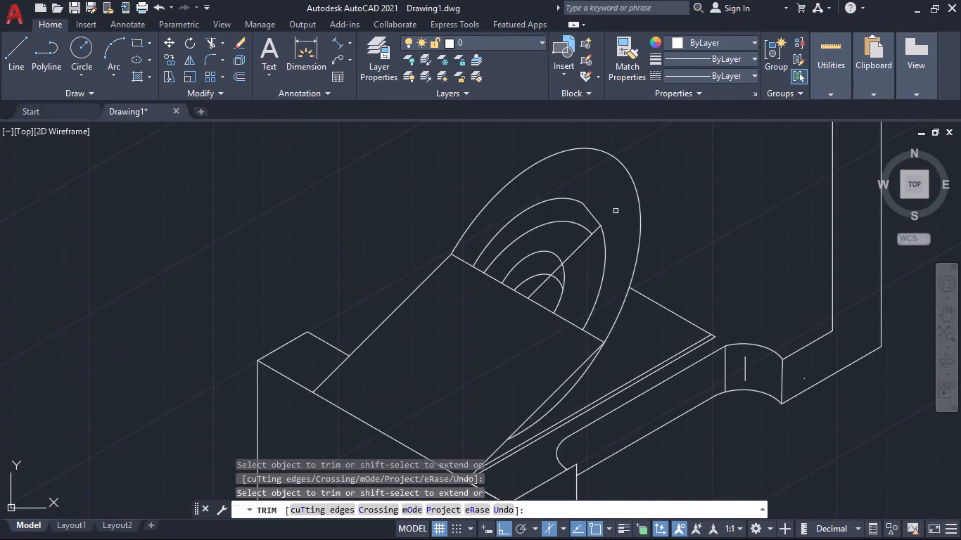
click(585, 243)
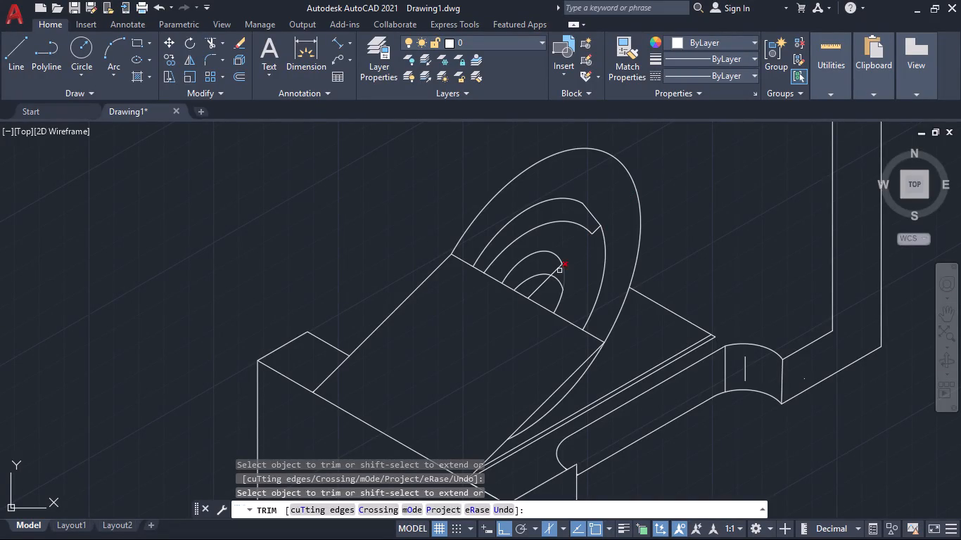
click(557, 271)
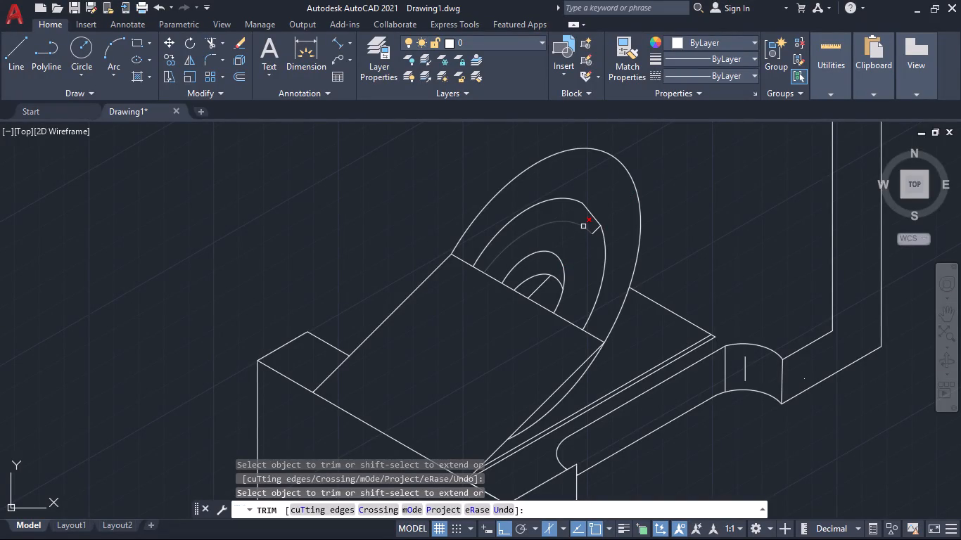
Extend the large offset isocircle's arc past the short connecting line to meet the large inner isocircle.
shift+click(583, 226)
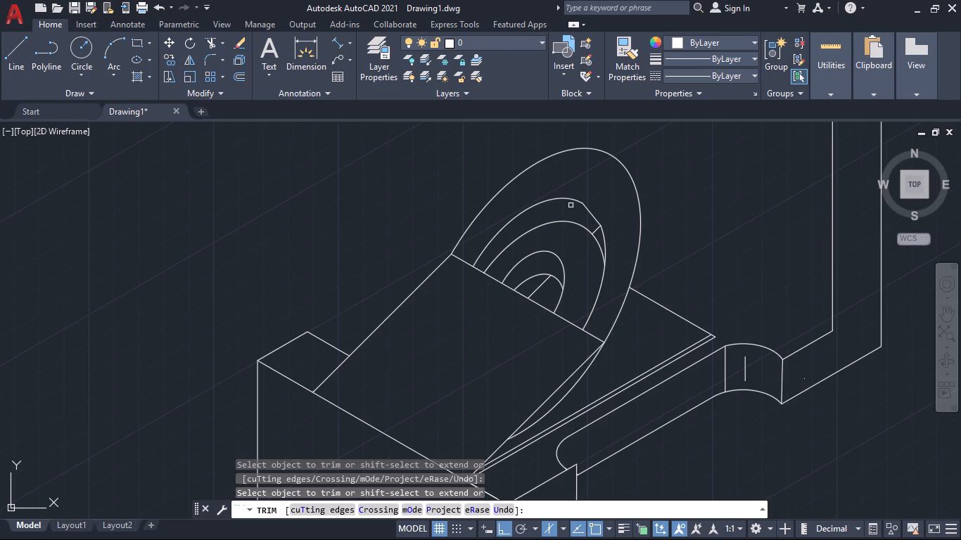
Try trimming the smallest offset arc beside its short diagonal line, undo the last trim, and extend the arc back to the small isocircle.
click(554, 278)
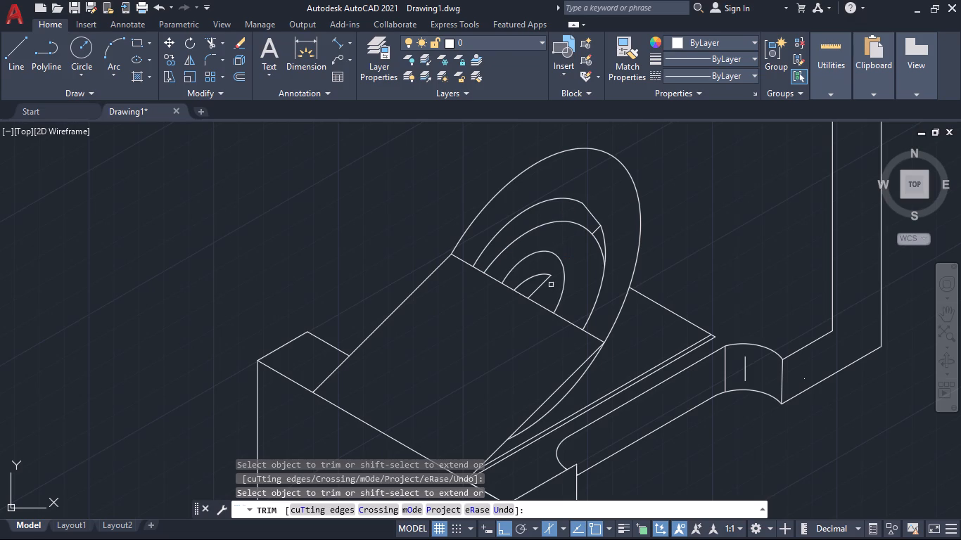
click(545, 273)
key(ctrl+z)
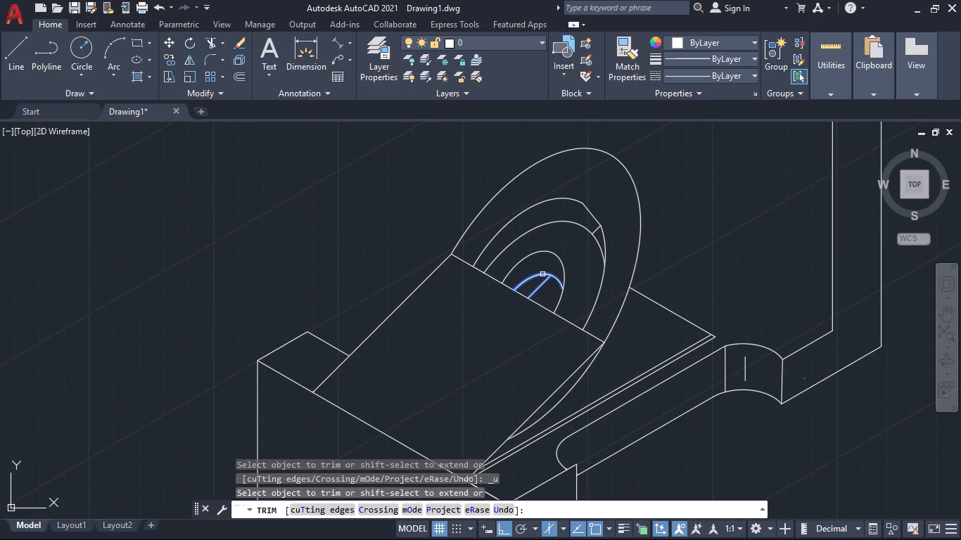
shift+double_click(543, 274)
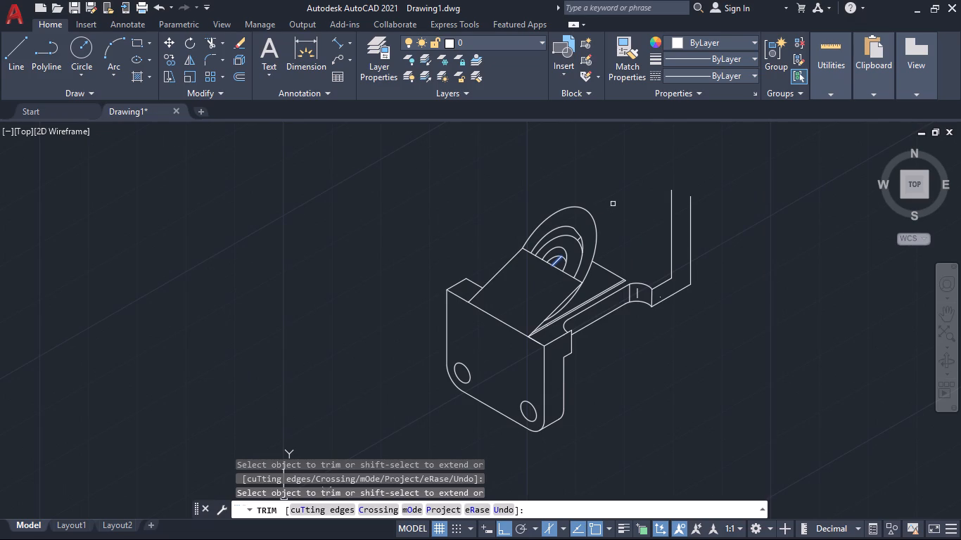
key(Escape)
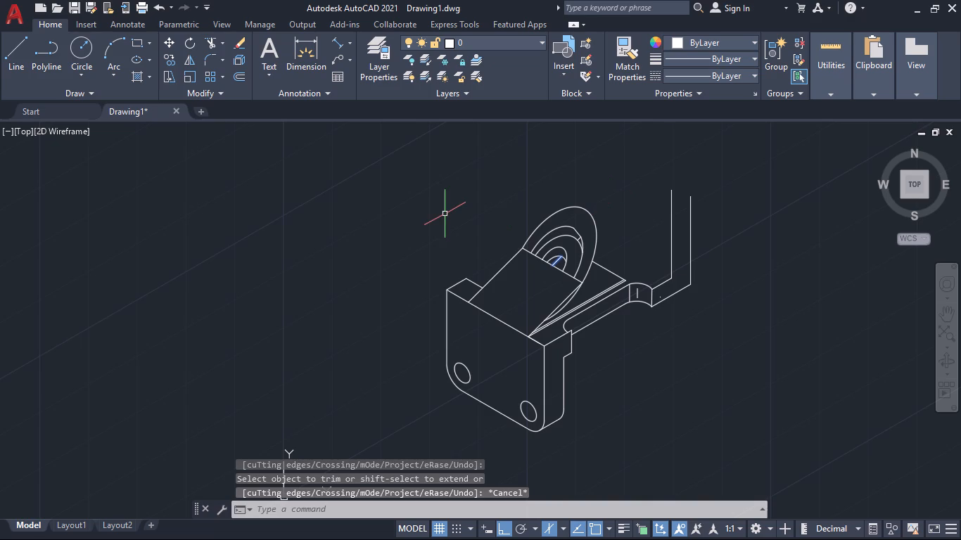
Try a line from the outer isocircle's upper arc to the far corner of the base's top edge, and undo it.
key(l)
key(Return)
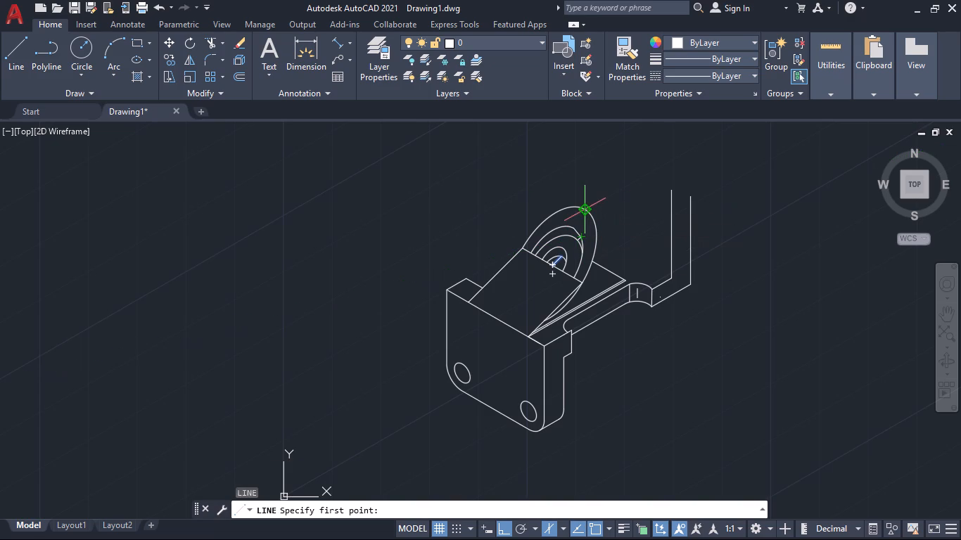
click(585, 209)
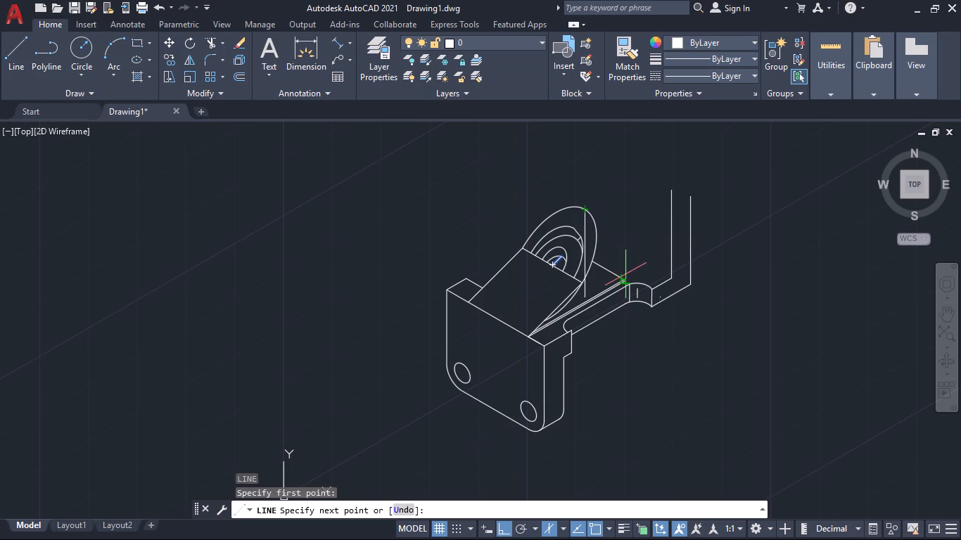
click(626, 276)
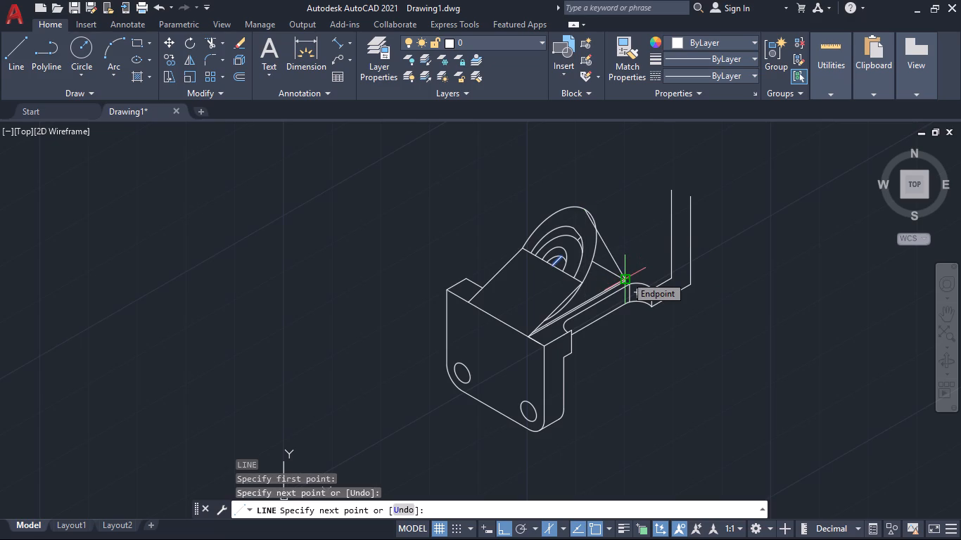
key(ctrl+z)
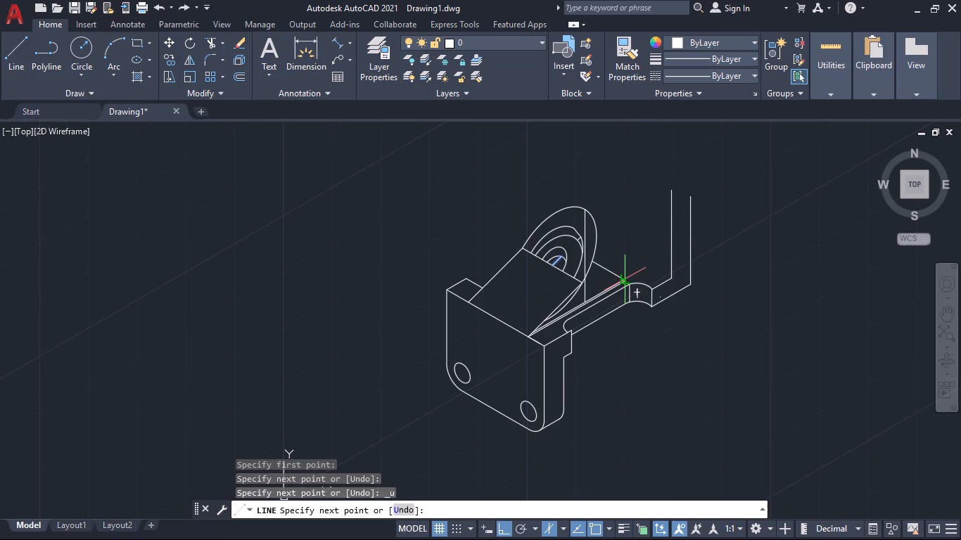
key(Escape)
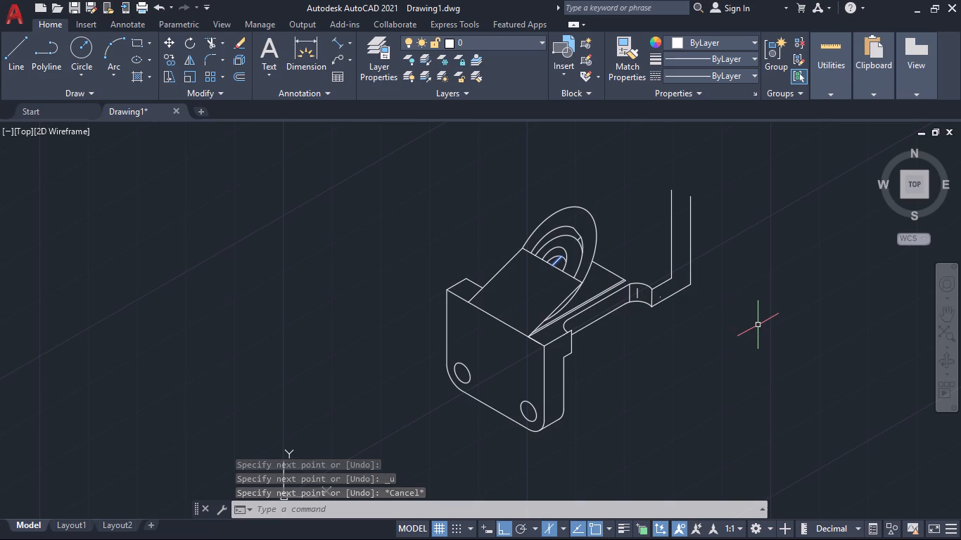
Draw an isocircle on the top isoplane with a radius of about 96, in the open space beside the bracket's upright flange.
text(el)
key(Return)
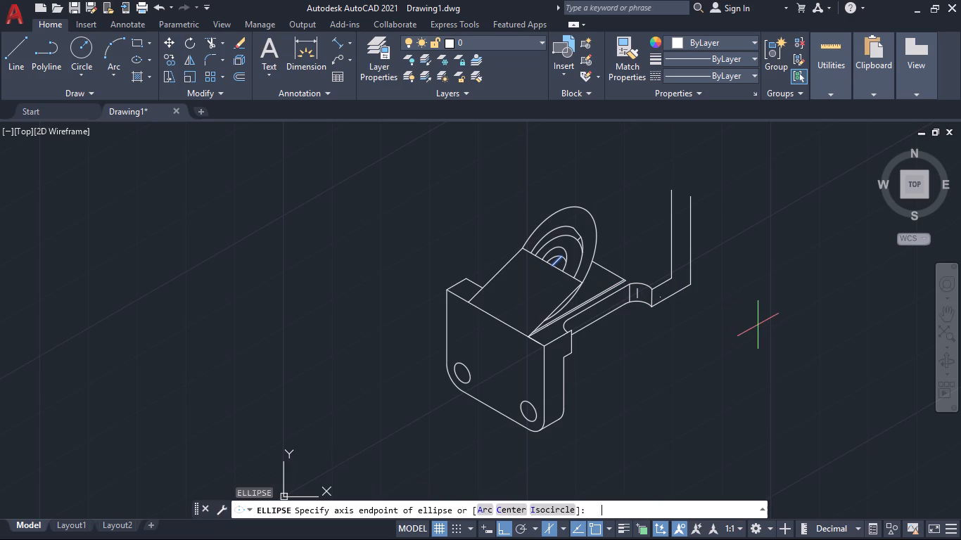
key(i)
key(Return)
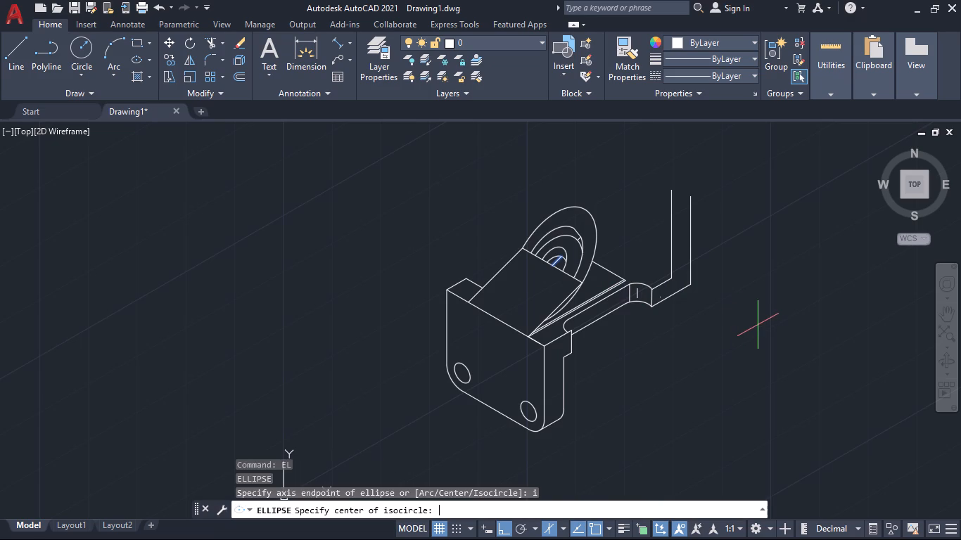
click(746, 339)
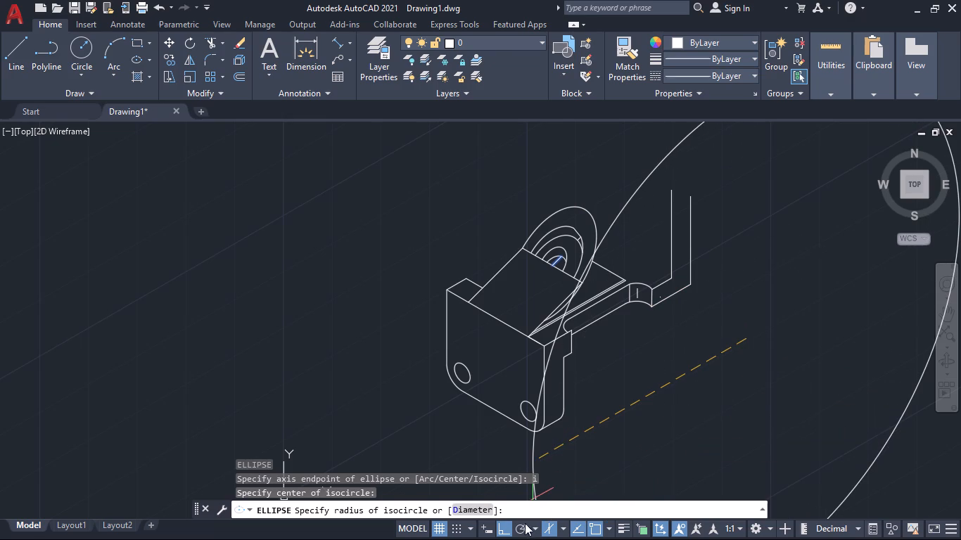
click(567, 528)
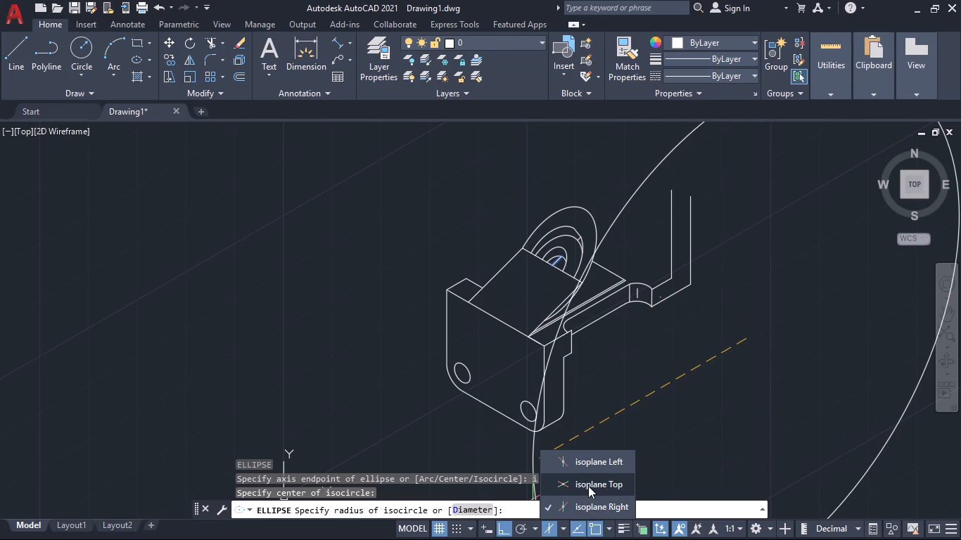
click(588, 486)
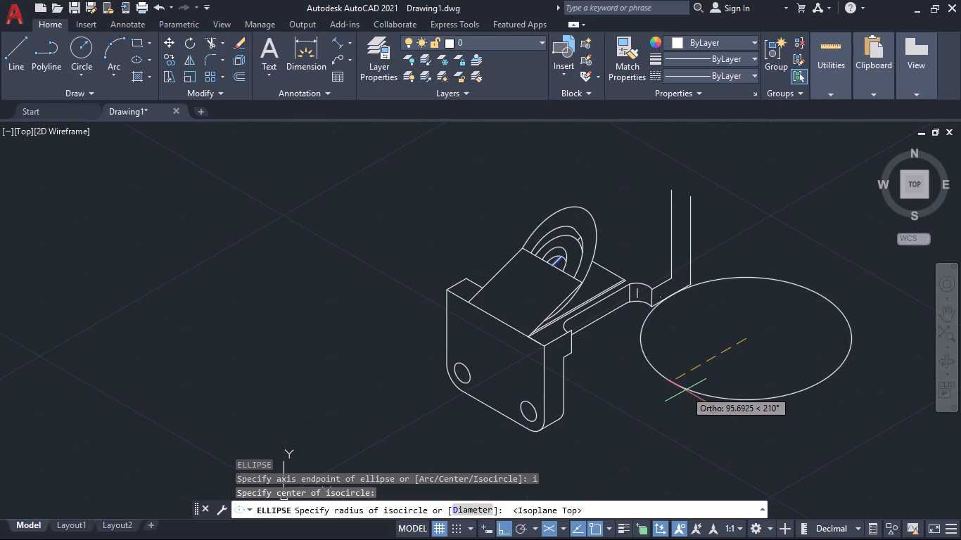
click(685, 390)
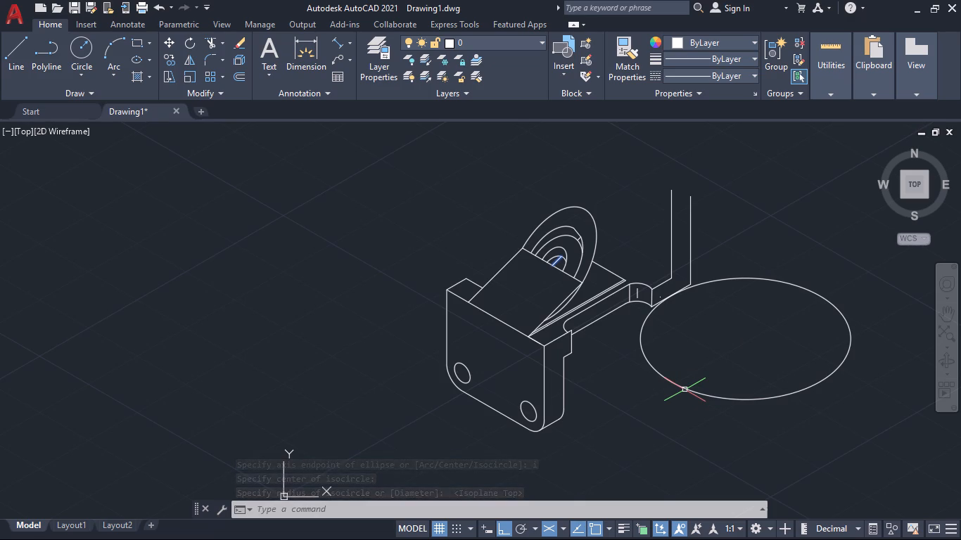
text(15)
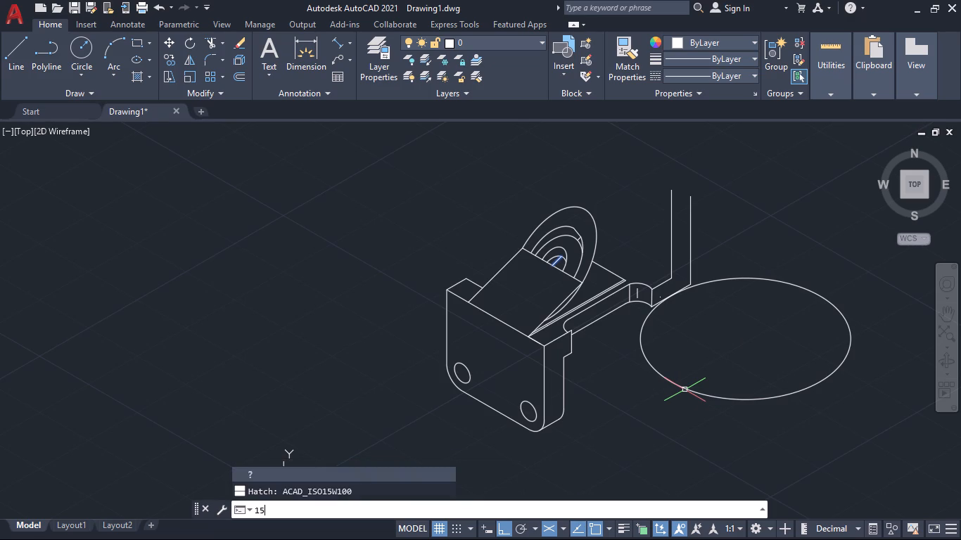
key(BackSpace)
key(BackSpace)
key(BackSpace)
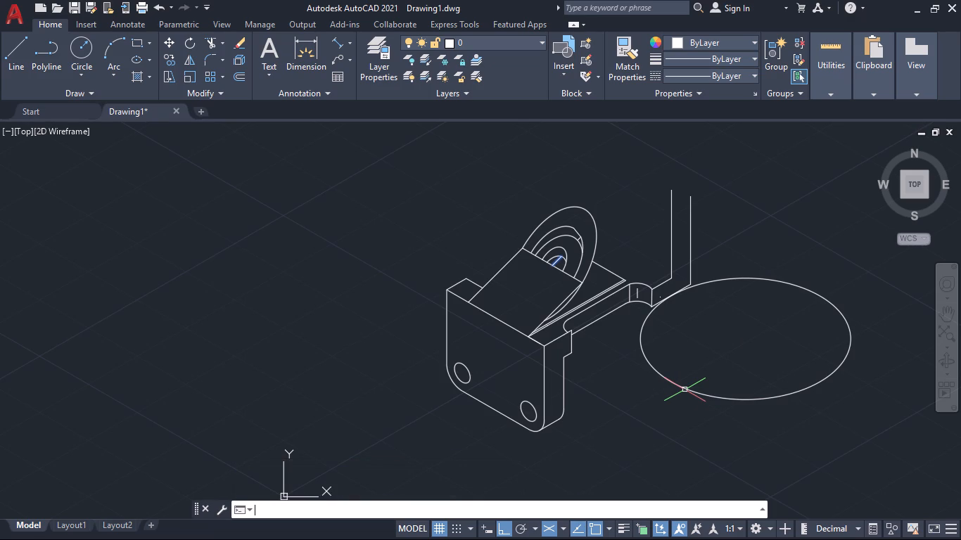
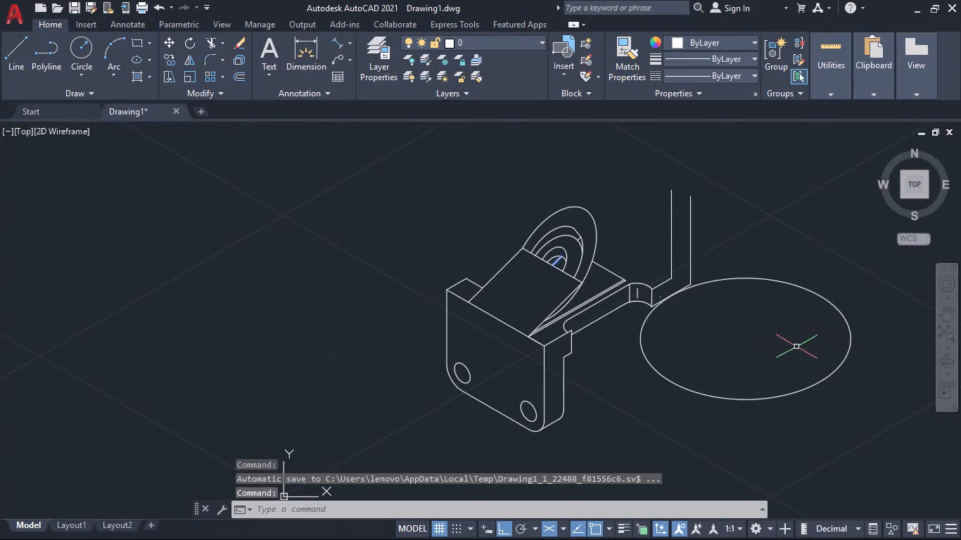
Delete the large top-isoplane isocircle in the open space beside the bracket's upright flange.
click(826, 375)
key(Delete)
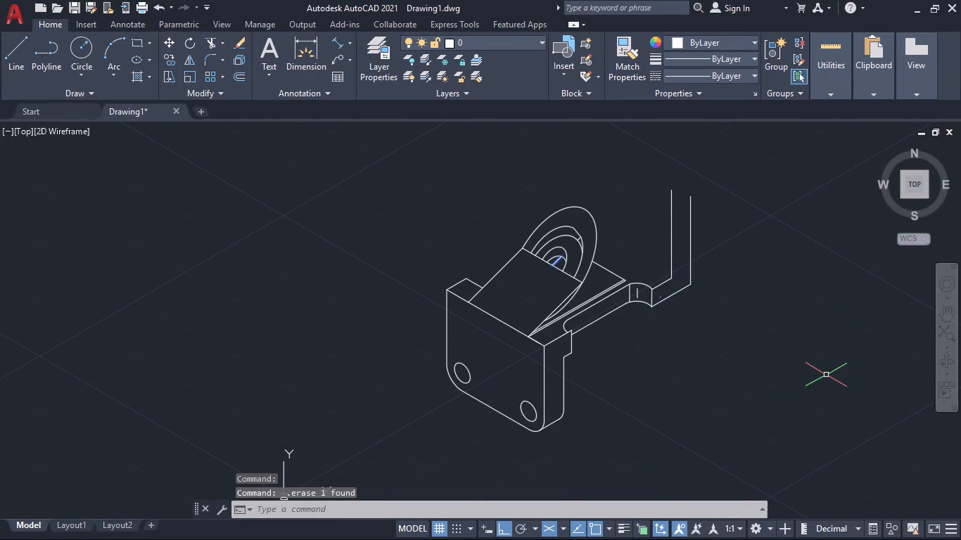
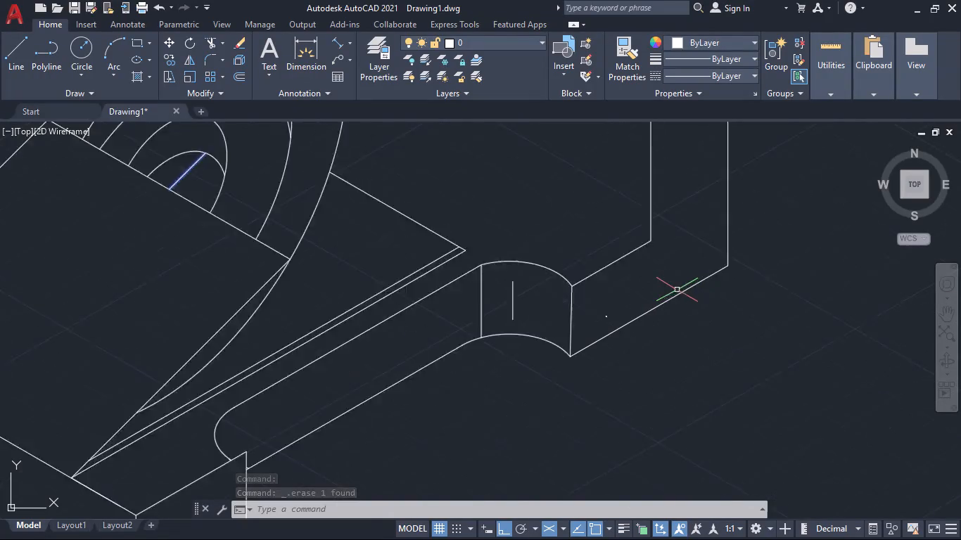
Erase the tiny leftover isocircle fragments beside the flange's rounded corner.
click(498, 359)
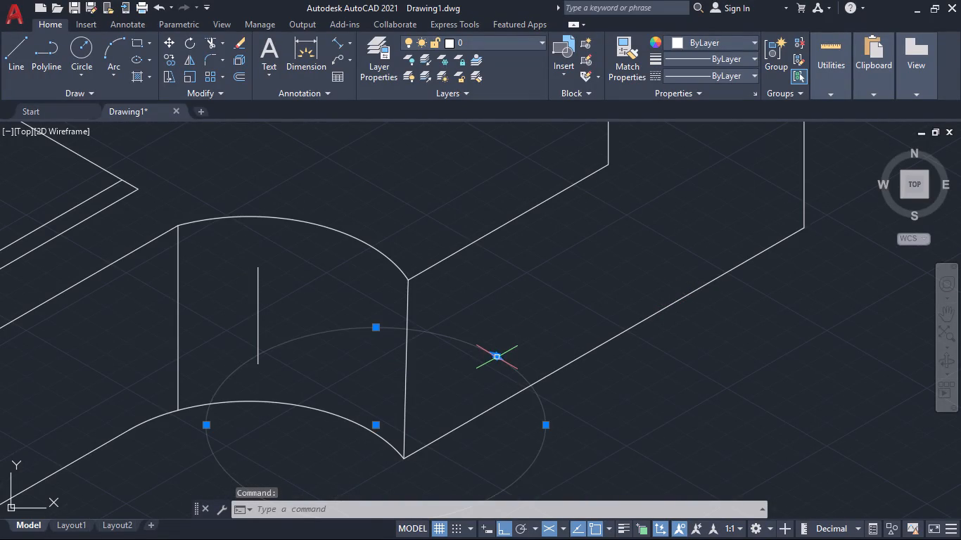
key(Delete)
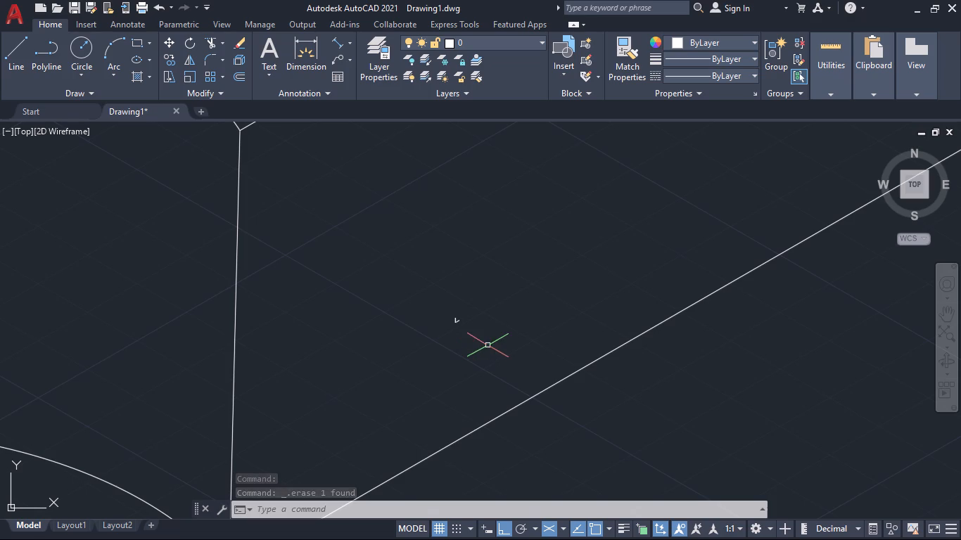
click(488, 345)
click(414, 281)
key(Delete)
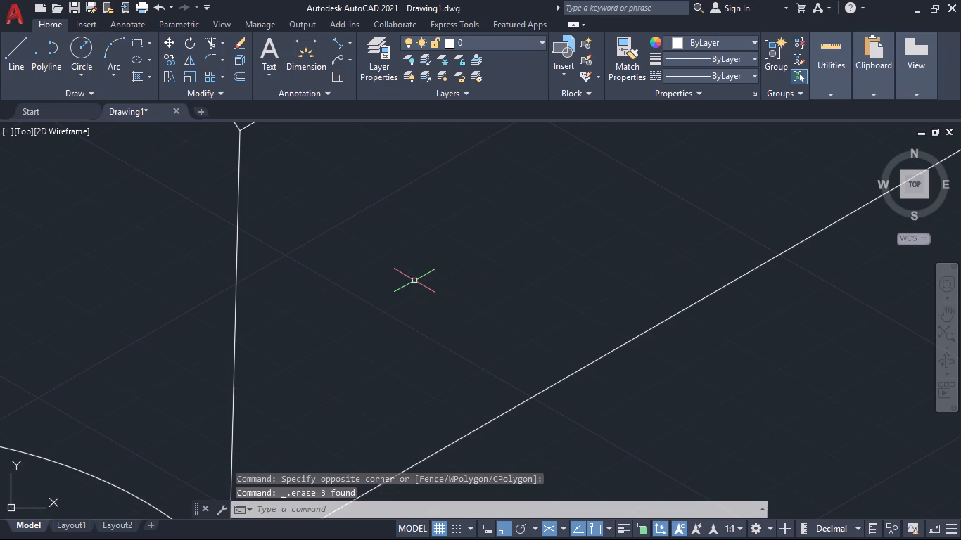
click(414, 281)
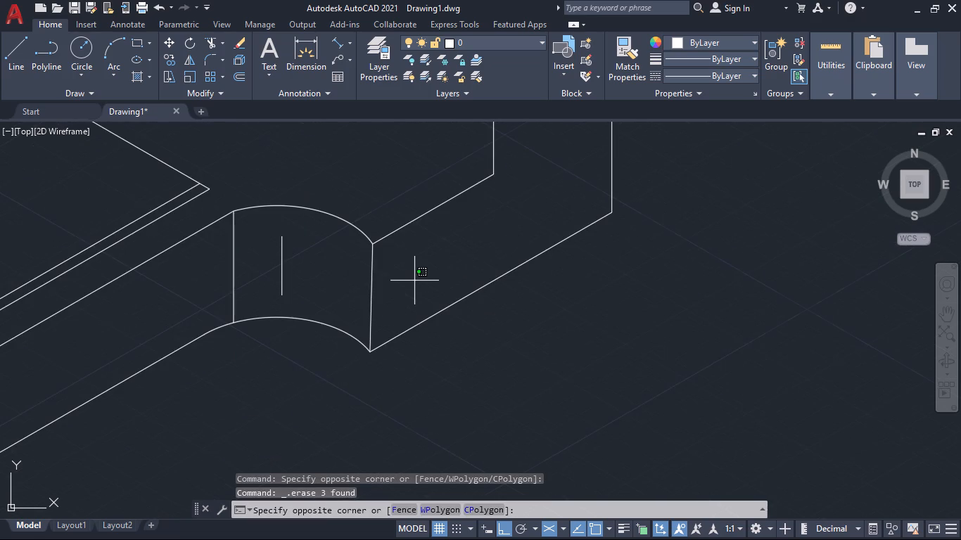
drag(582, 388, 530, 406)
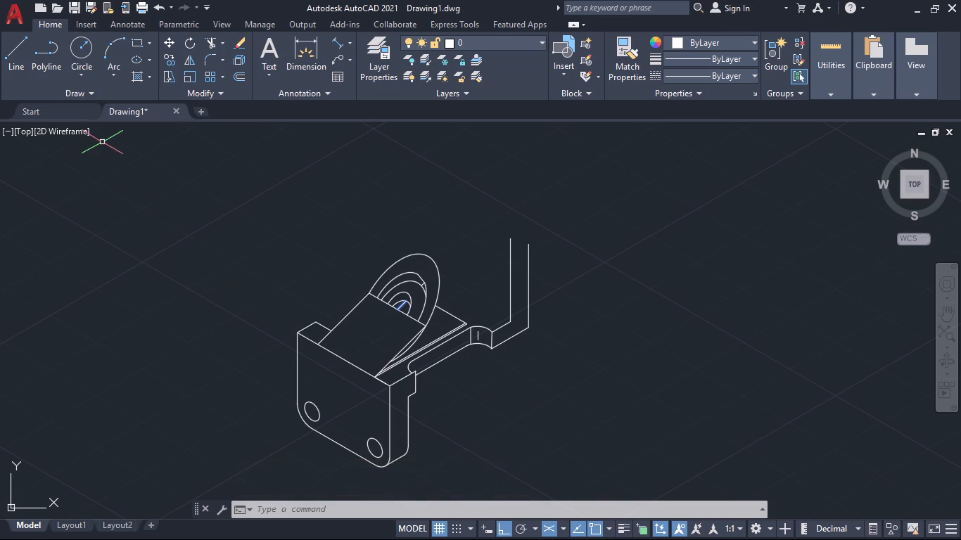
From the midpoint of the front plate's top edge, draw a 7-unit line along it and a 14-unit line back to mark the slot width.
click(27, 45)
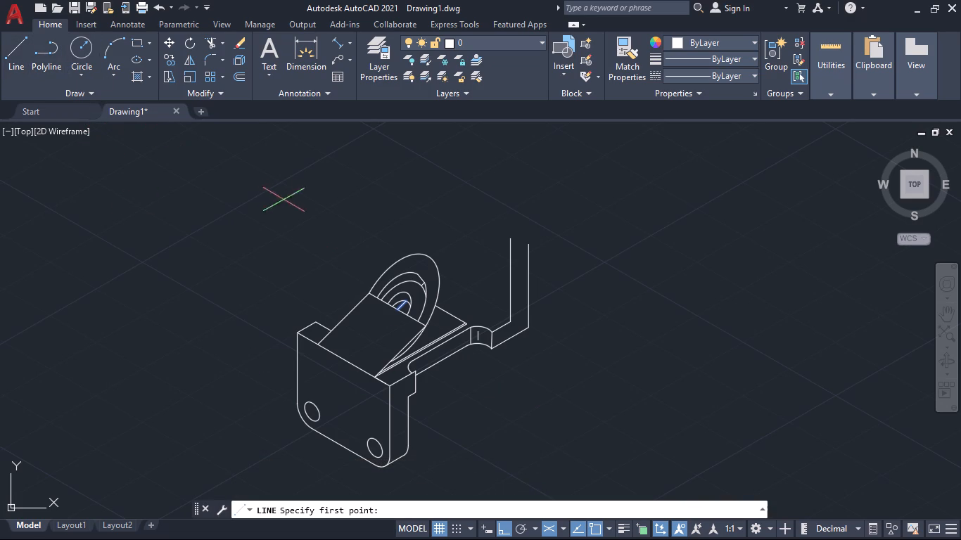
click(341, 359)
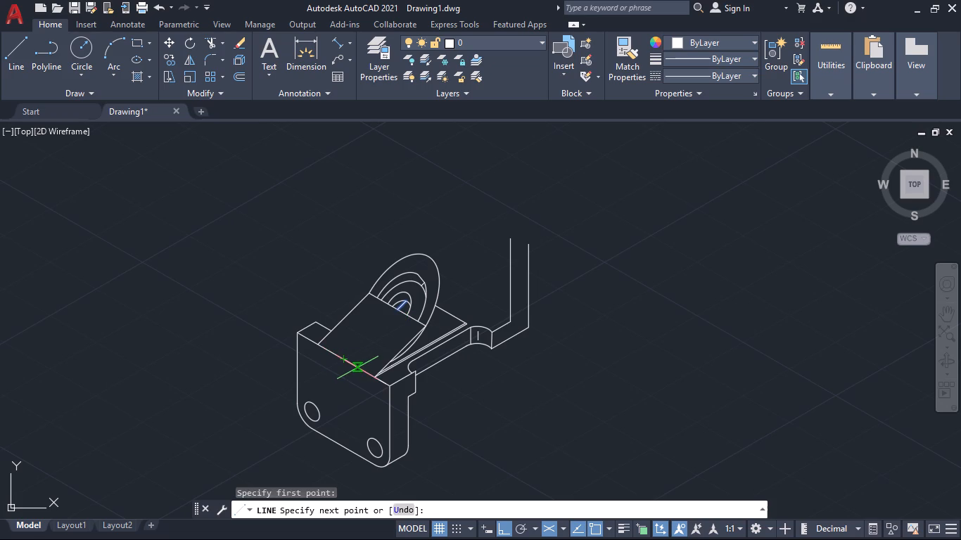
key(7)
key(Return)
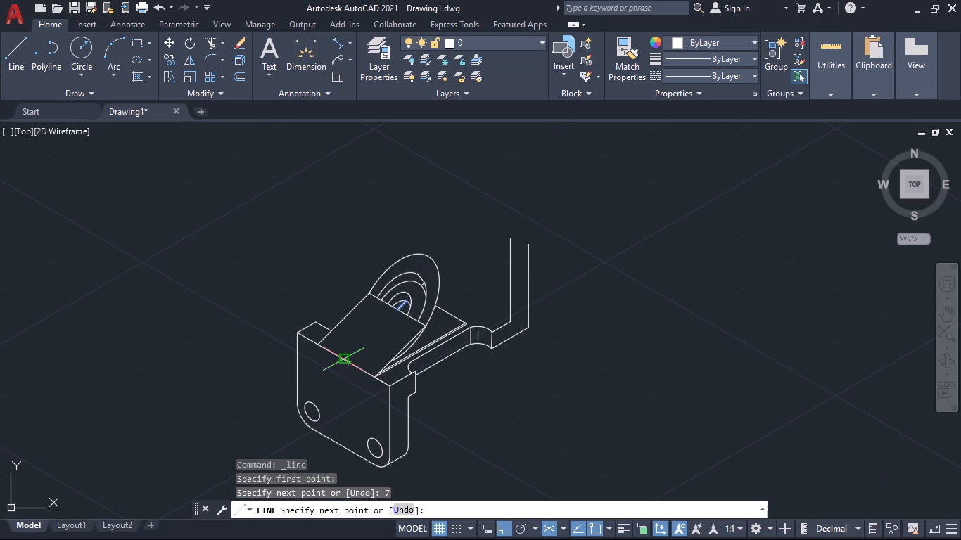
text(14)
key(Return)
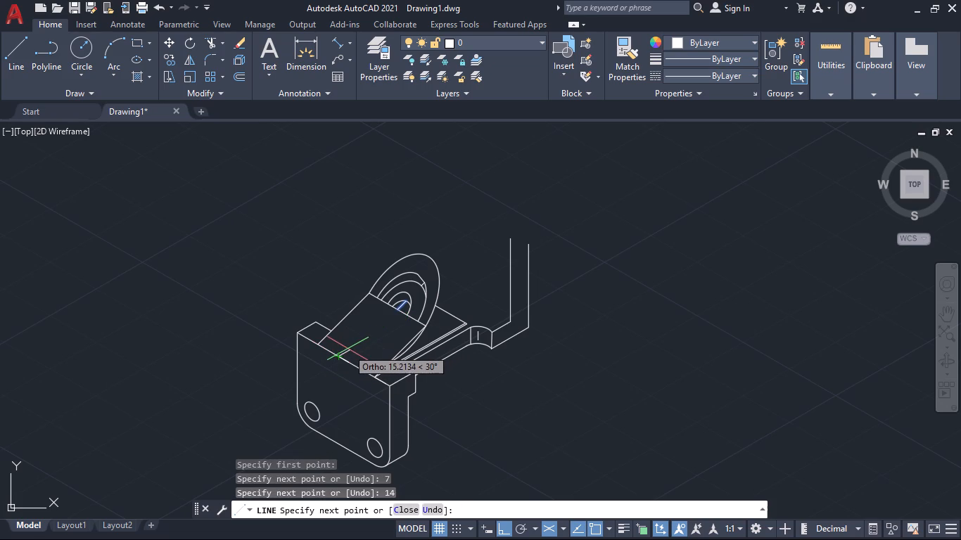
key(space)
With polar tracking on, draw two parallel lines from the slot-width marks up the sloped face to its upper edge.
key(space)
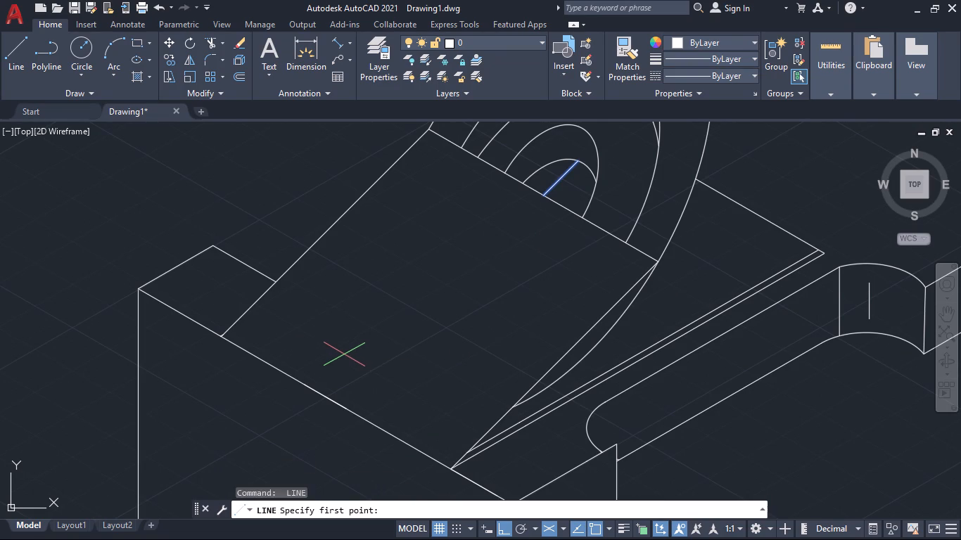
click(306, 387)
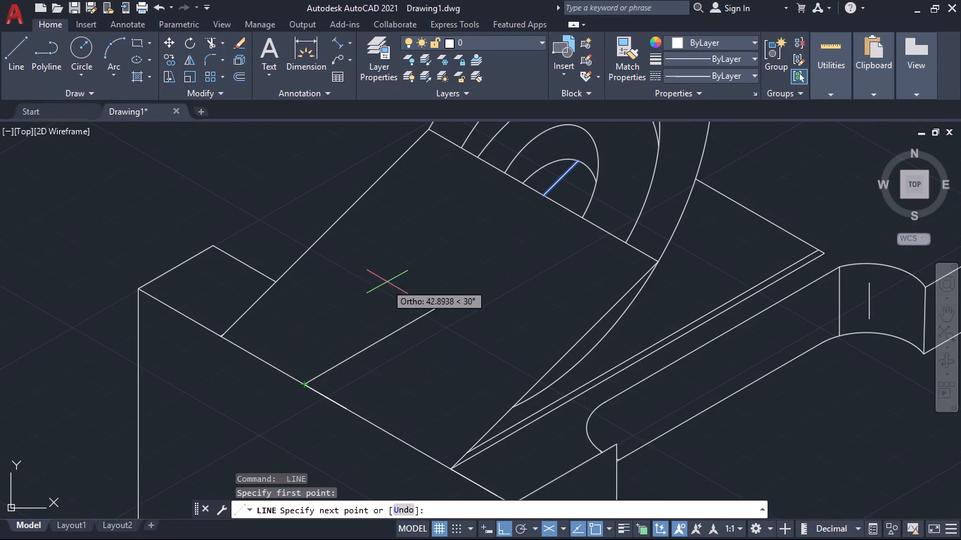
click(524, 529)
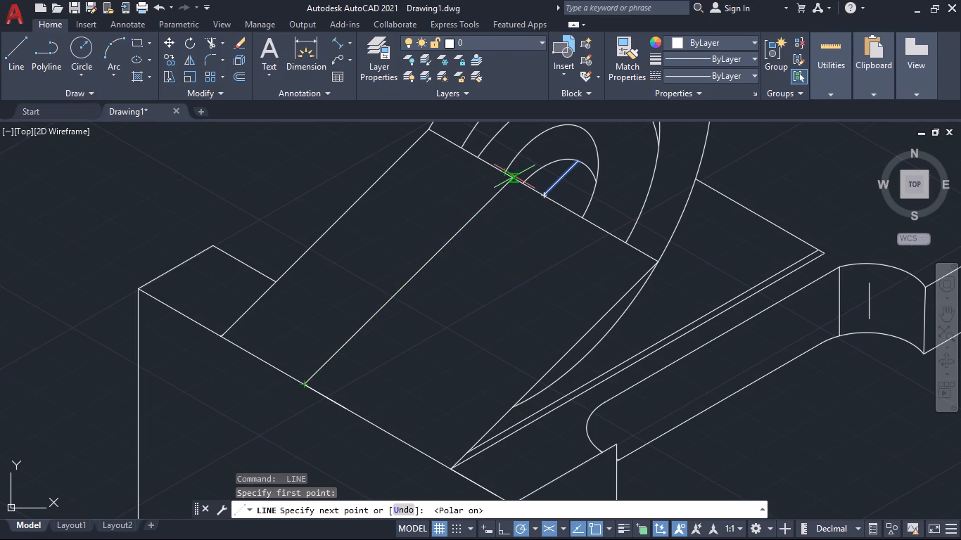
click(510, 176)
key(space)
key(space)
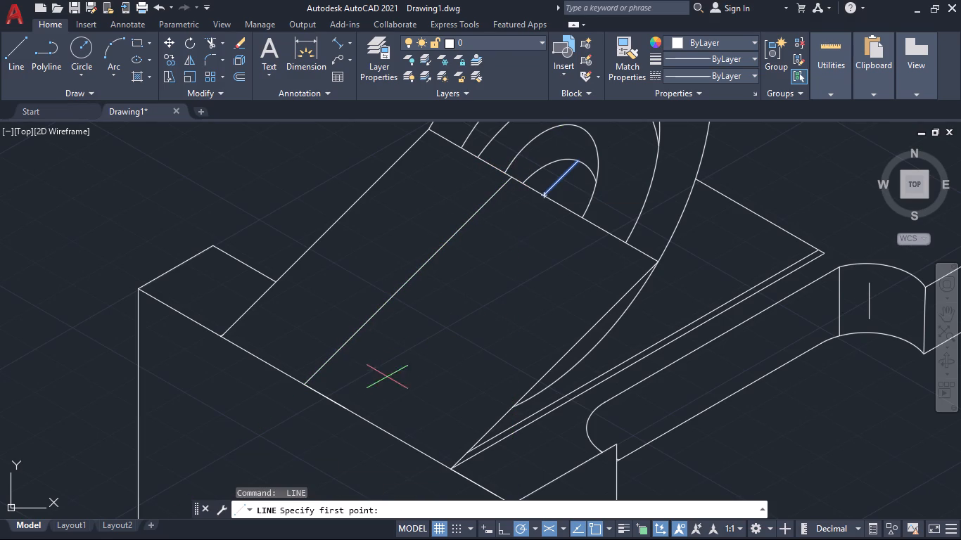
click(345, 411)
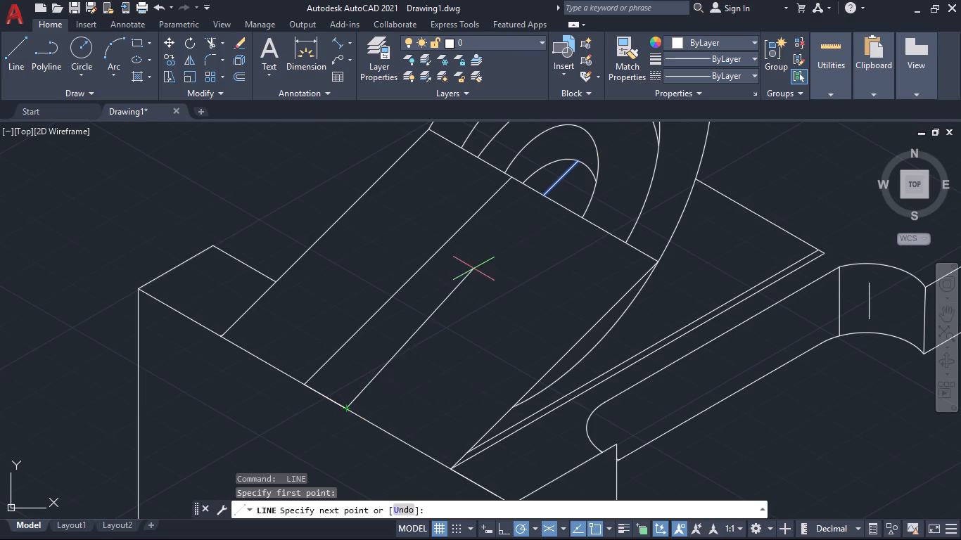
click(552, 203)
key(space)
Draw the slot's end profile on the front face: 10 down, 14 across, and back up to the other slot line.
key(space)
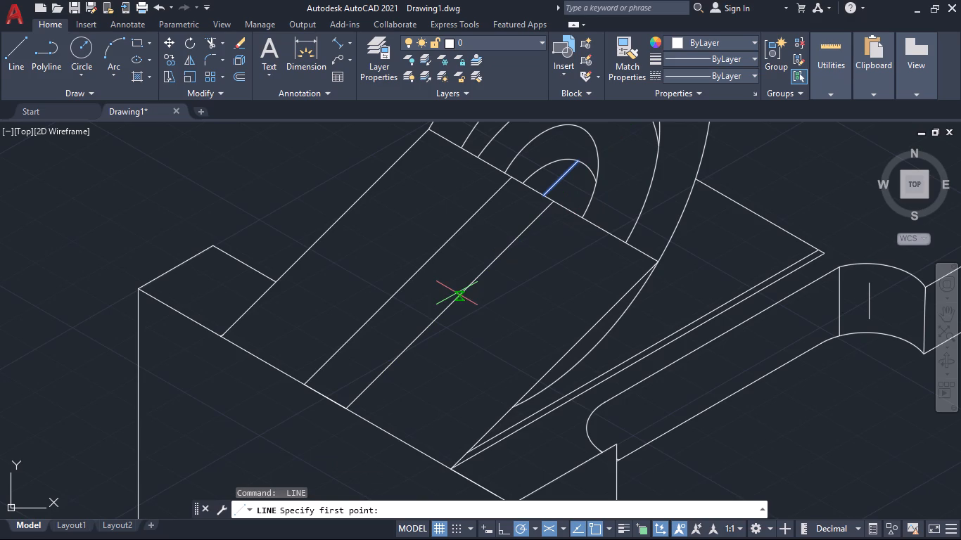
click(305, 386)
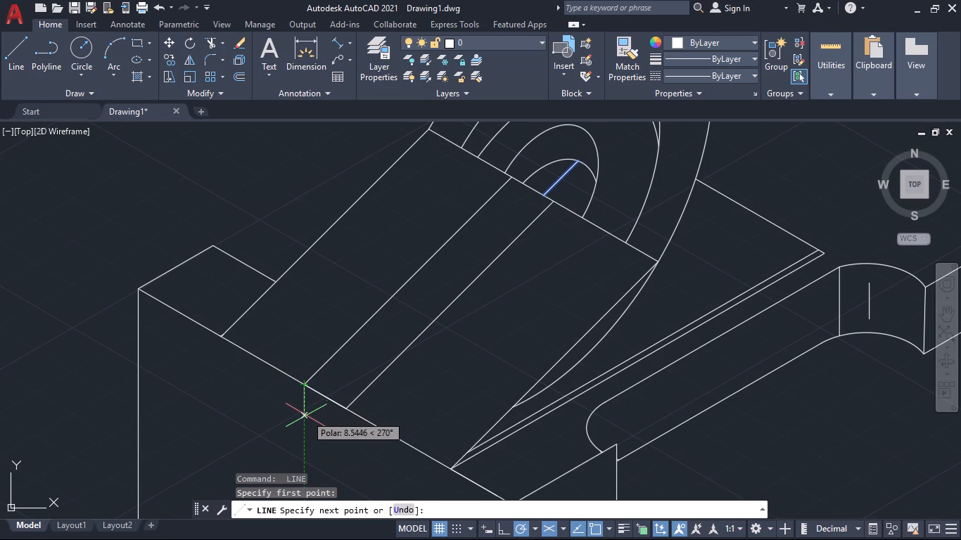
text(10)
key(Return)
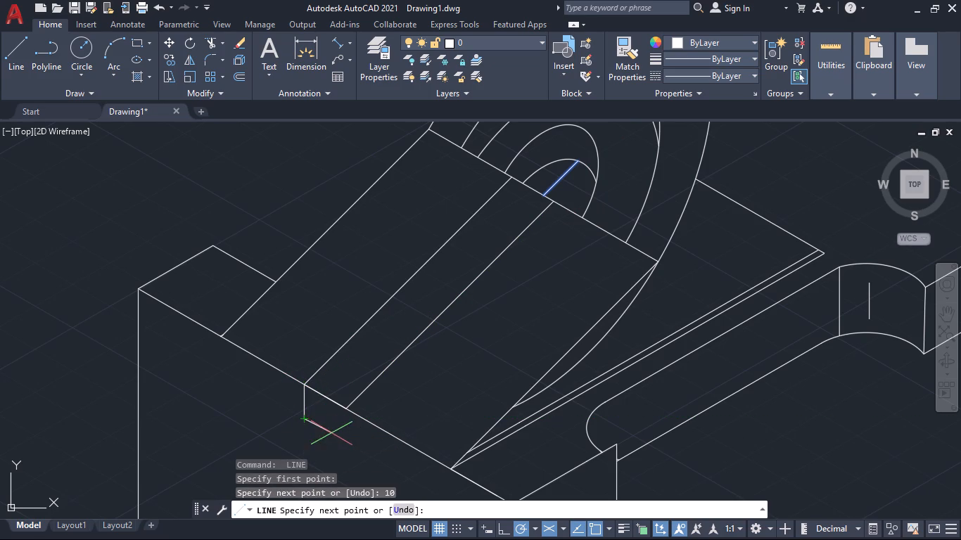
text(14)
key(Return)
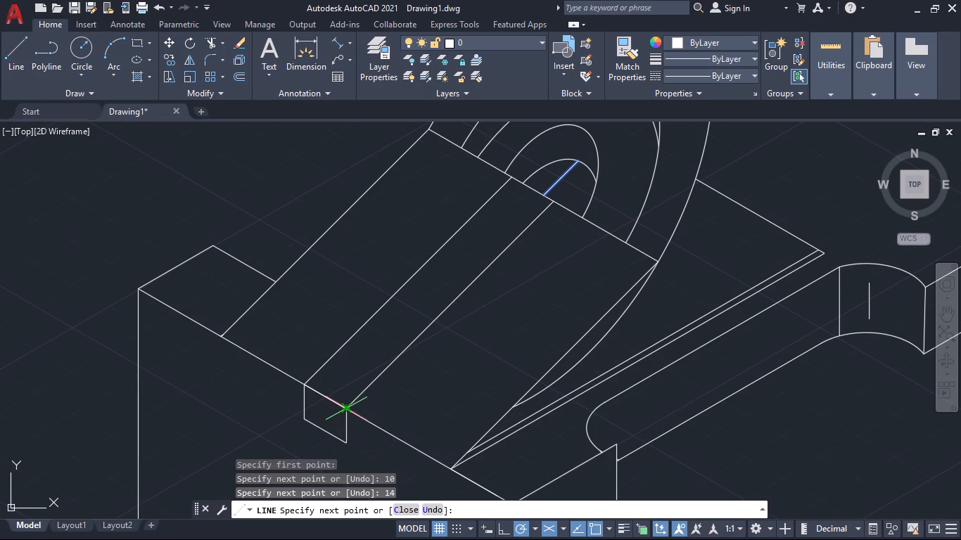
click(346, 405)
key(space)
Draw the slot's inner bottom edge from the profile's lower corner at 45°, first 10 units and on to the sloped face's upper edge.
key(space)
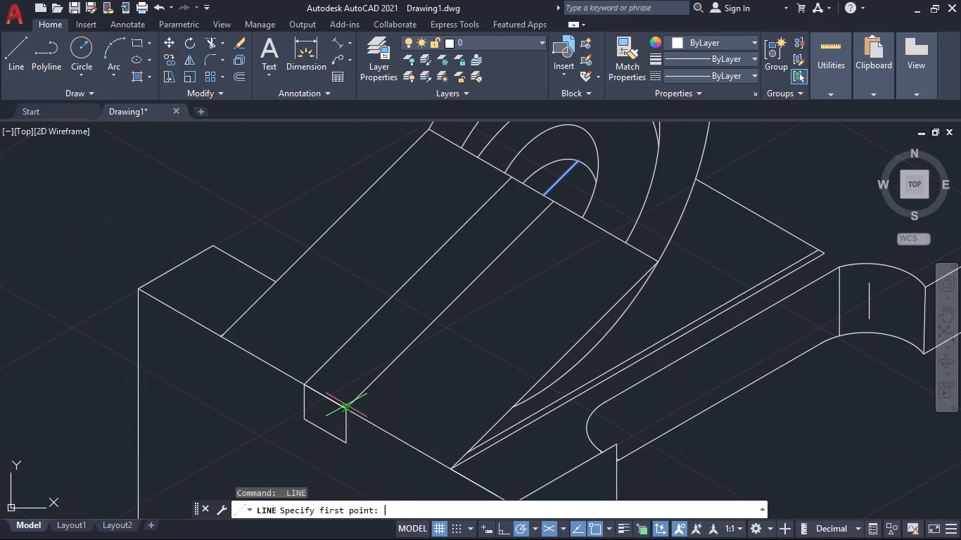
click(305, 423)
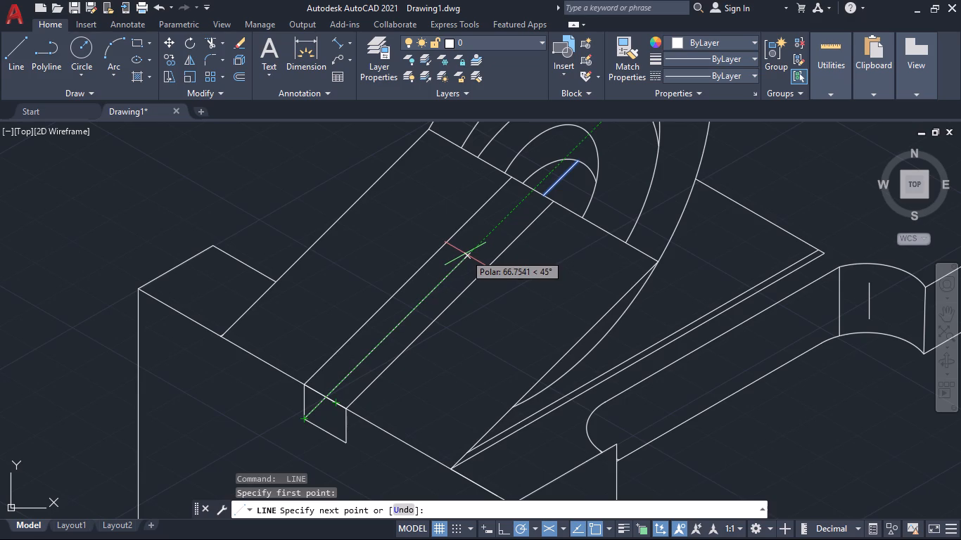
text(10)
key(Return)
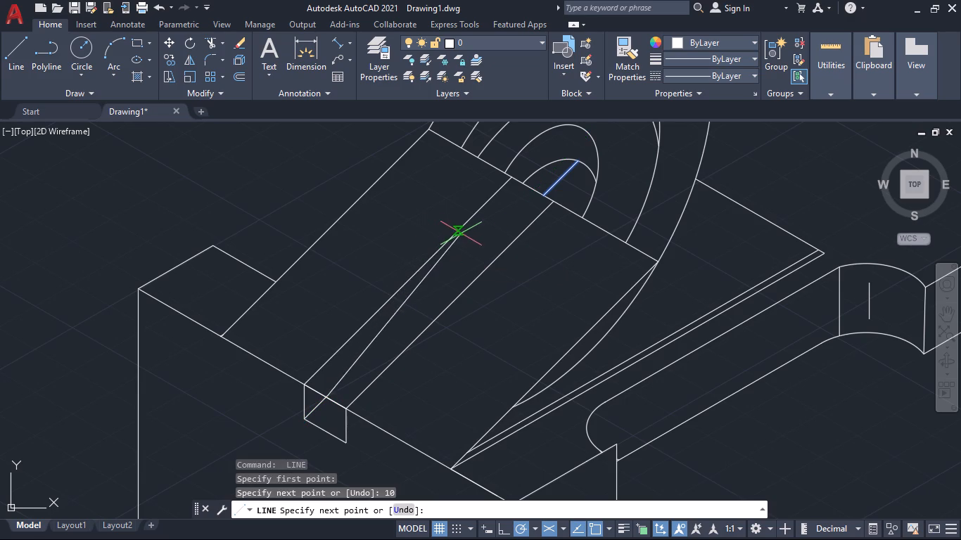
click(531, 191)
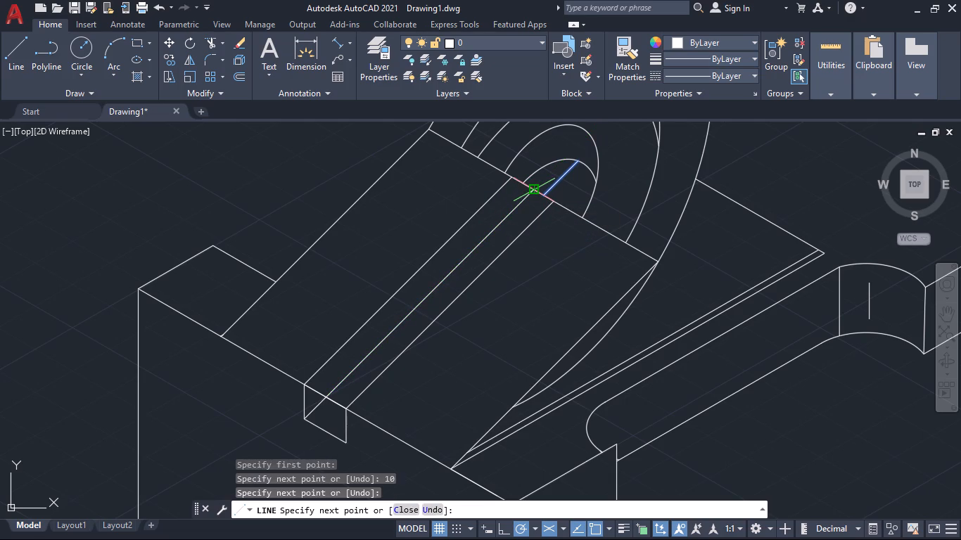
key(space)
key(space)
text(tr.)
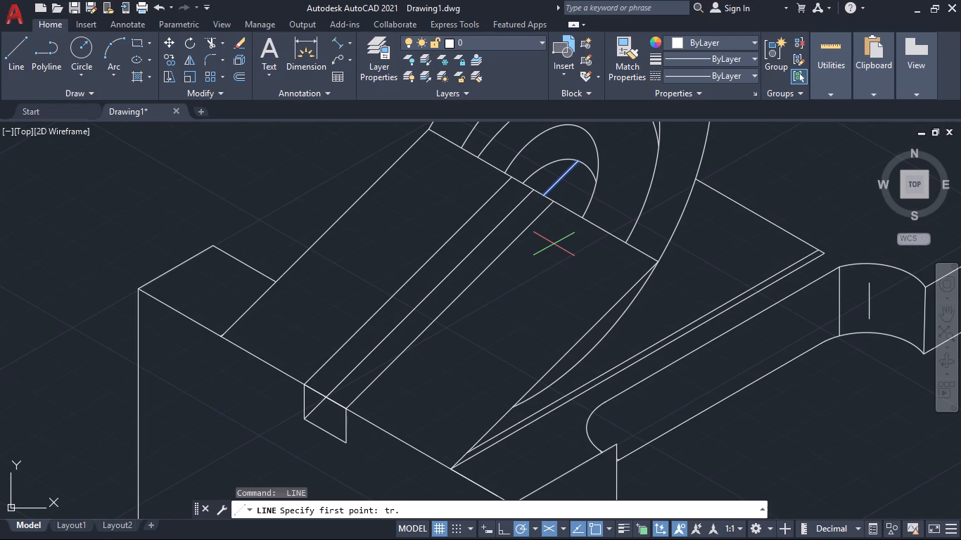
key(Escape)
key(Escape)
Trim away the top edge segments crossing the slot's opening on the front face.
text(tr)
key(Return)
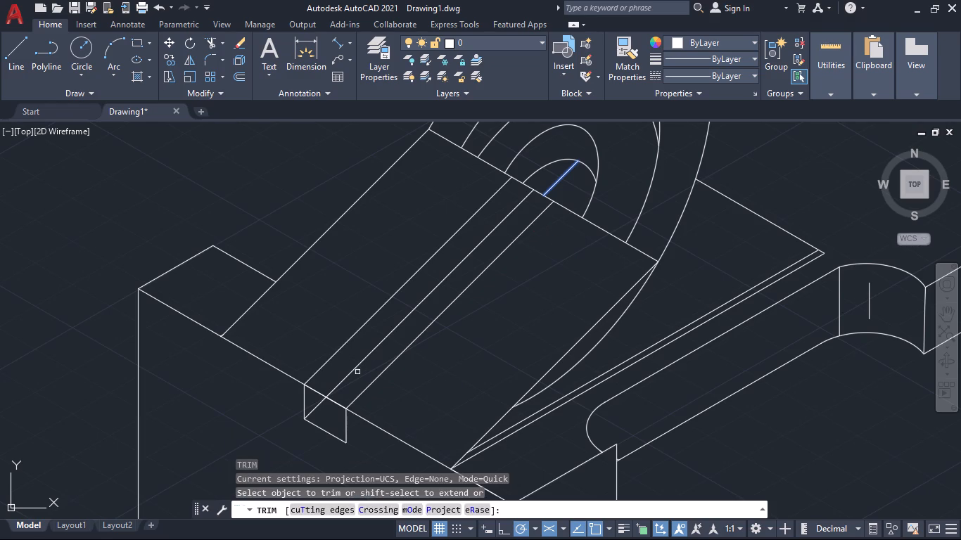
click(318, 391)
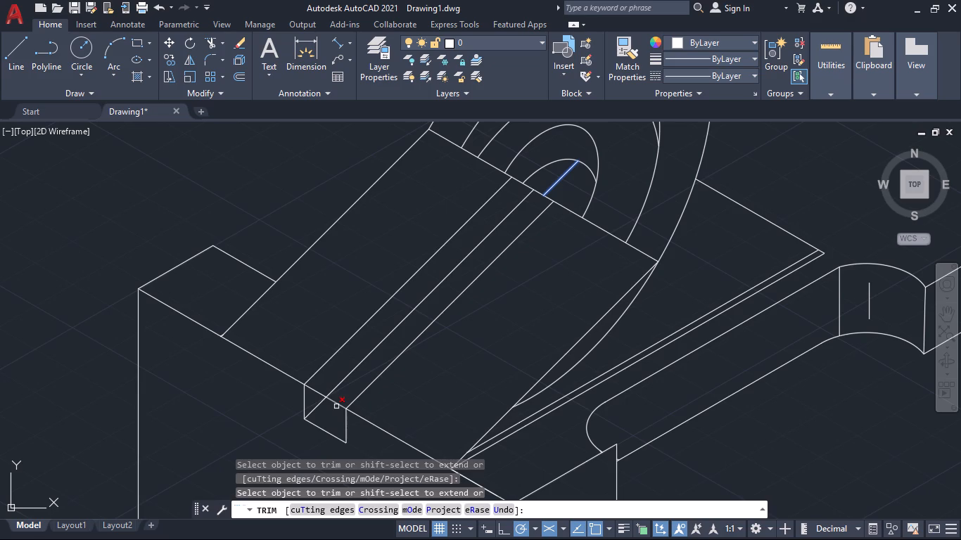
click(336, 406)
click(345, 396)
click(331, 416)
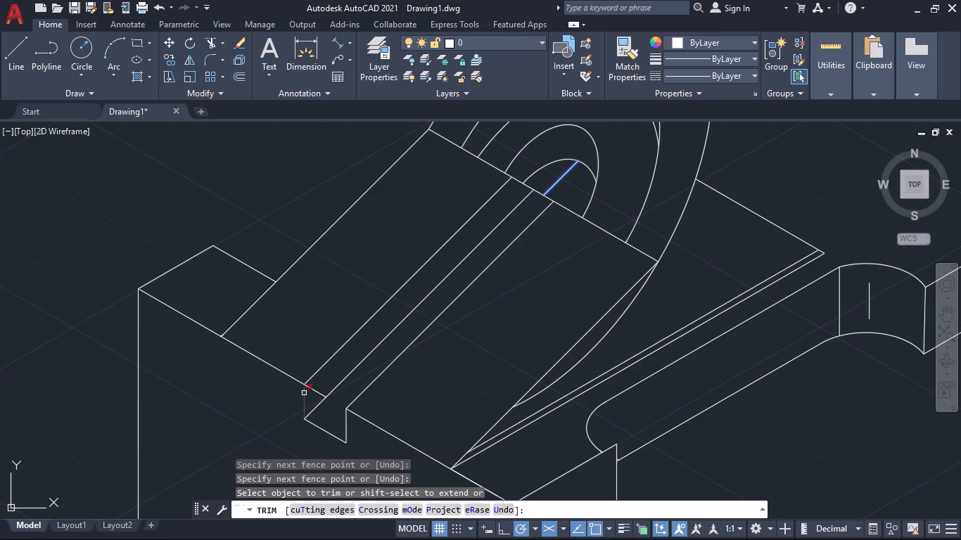
click(315, 392)
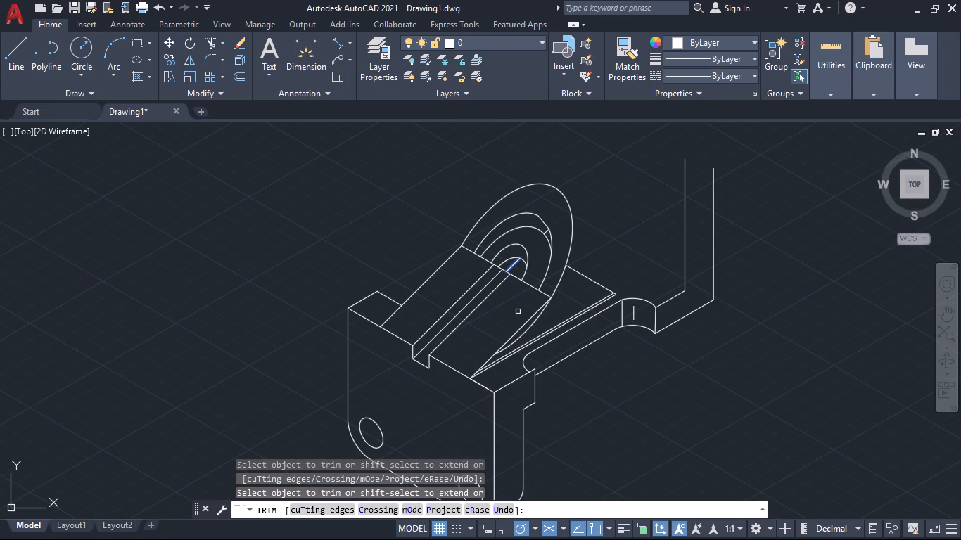
key(Escape)
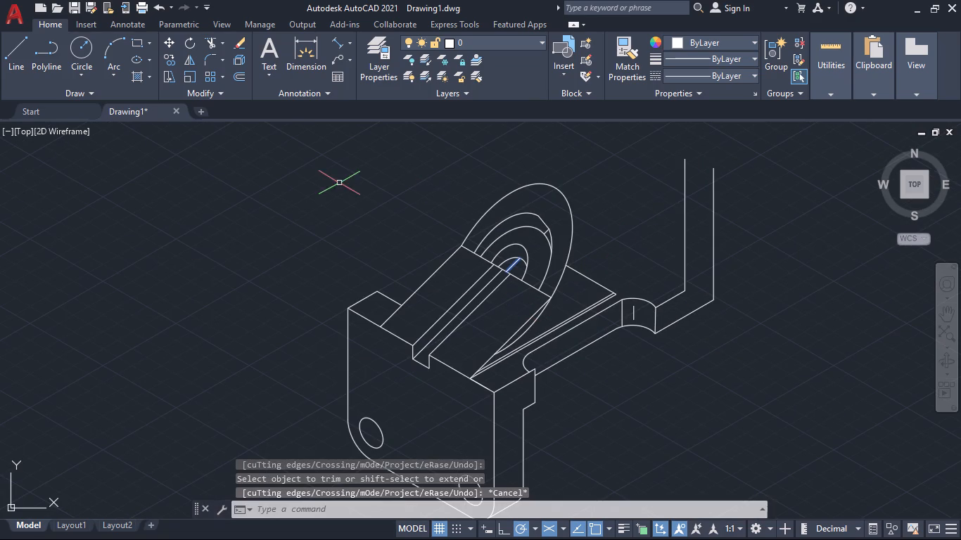
Draw a left-isoplane isocircle of radius 20 in the open space beside the upright flange, with ortho on.
text(el)
key(Return)
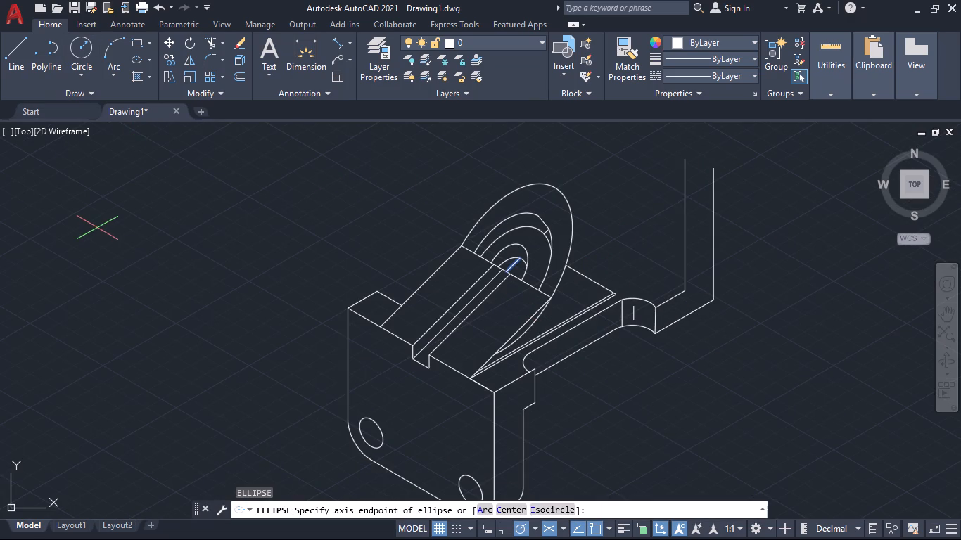
key(i)
key(Return)
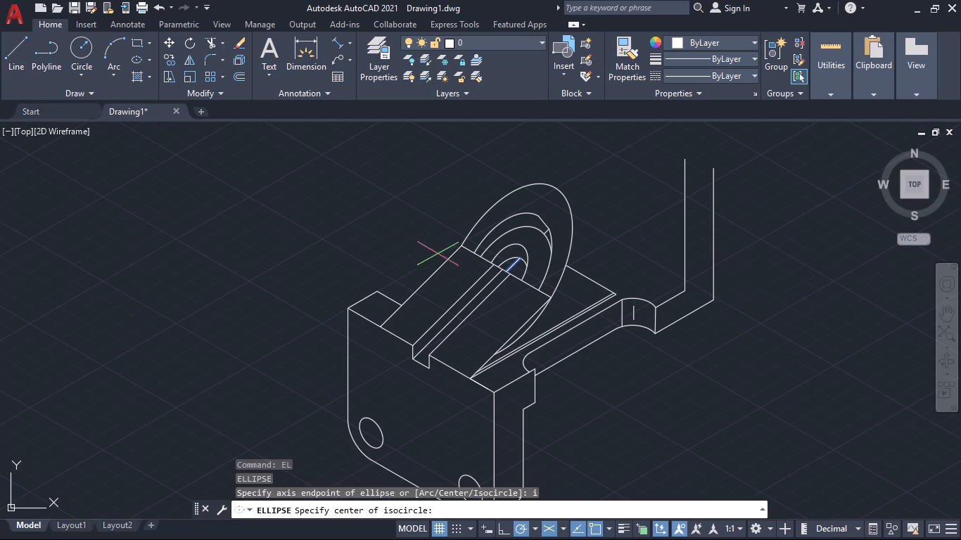
click(786, 354)
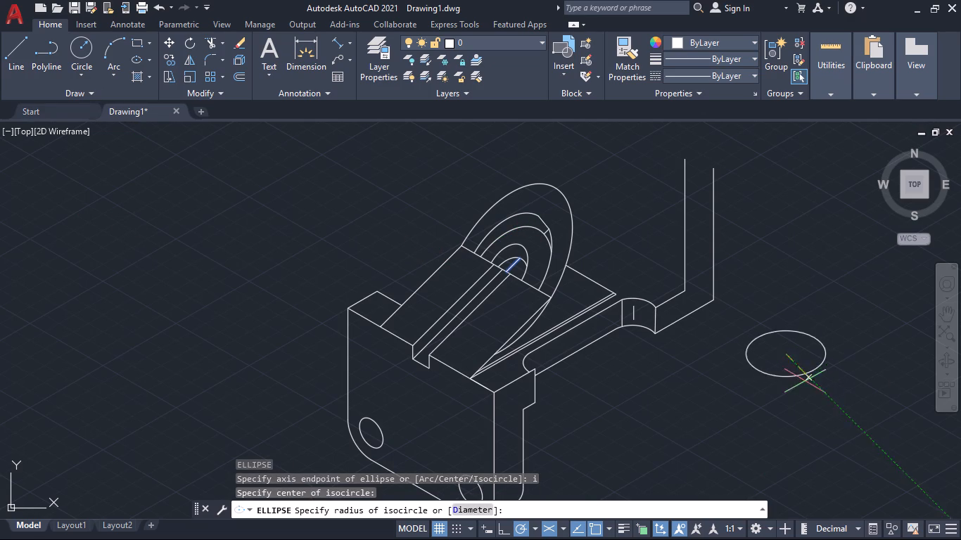
click(566, 525)
click(601, 458)
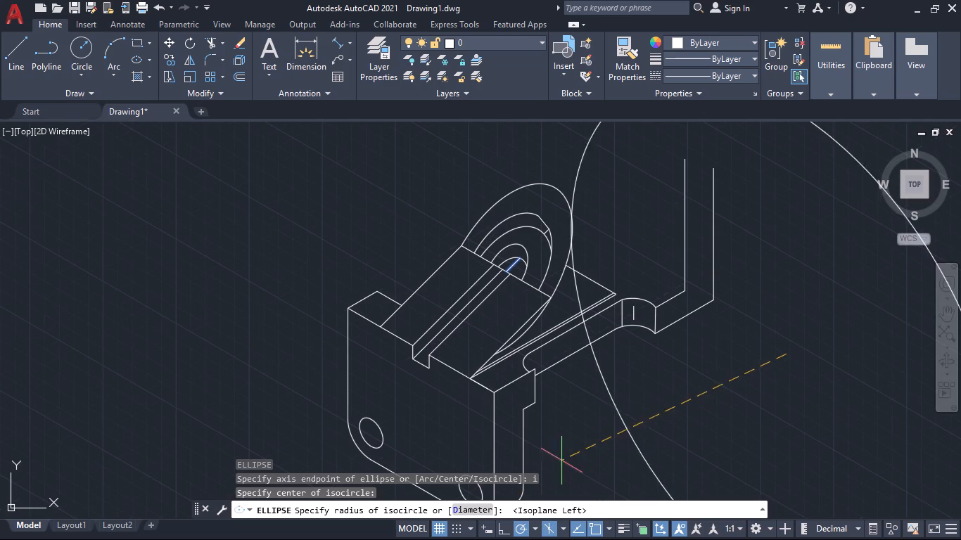
click(505, 529)
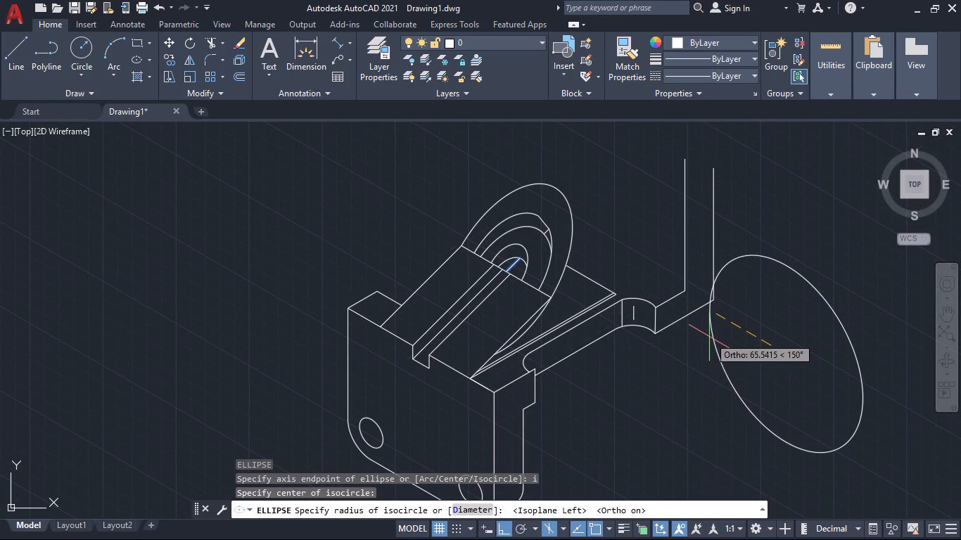
text(20)
key(Return)
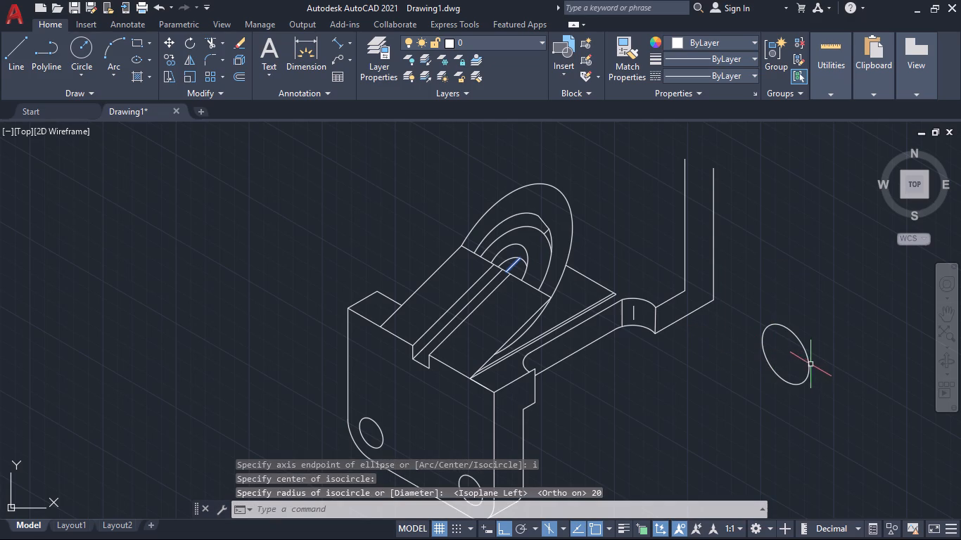
Move the radius 20 isocircle by its centre onto the upper end of the upright flange's inner vertical line.
click(808, 364)
key(m)
key(Return)
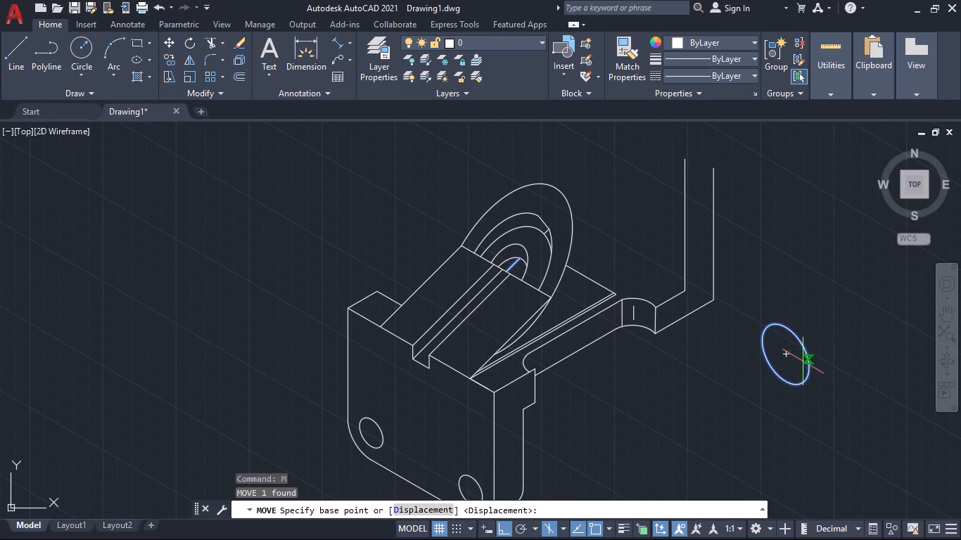
click(786, 353)
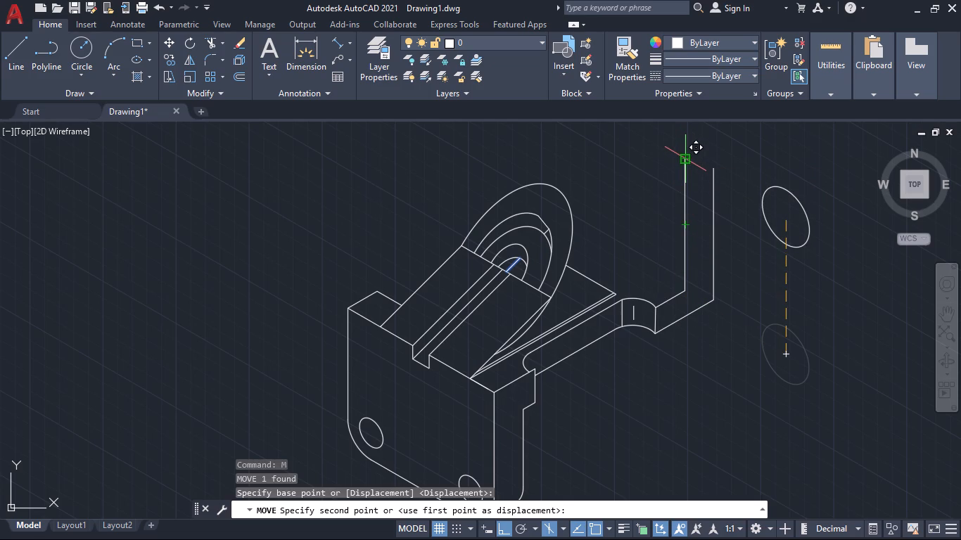
click(682, 158)
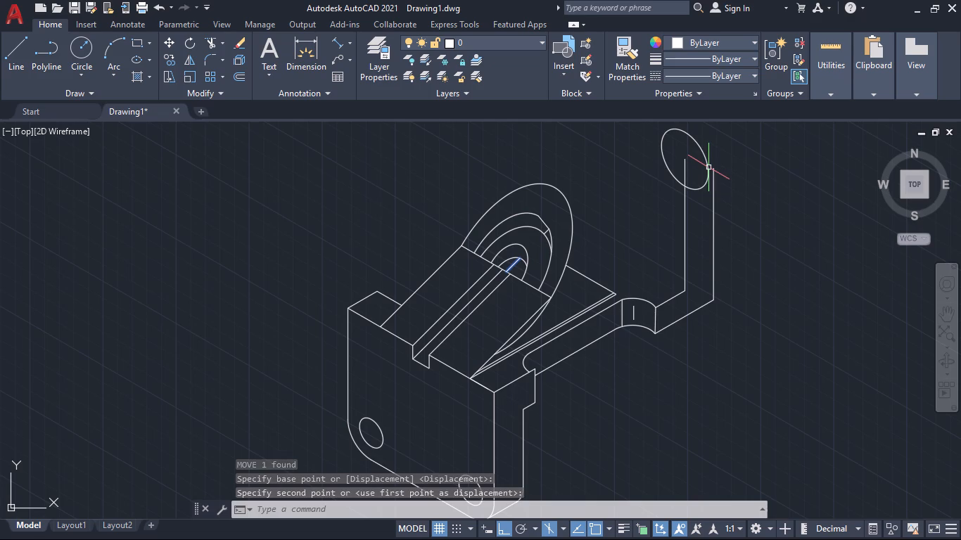
Move the isocircle along the left isoplane so its side comes close to the upper end of the flange's inner vertical line.
click(708, 167)
key(m)
key(Return)
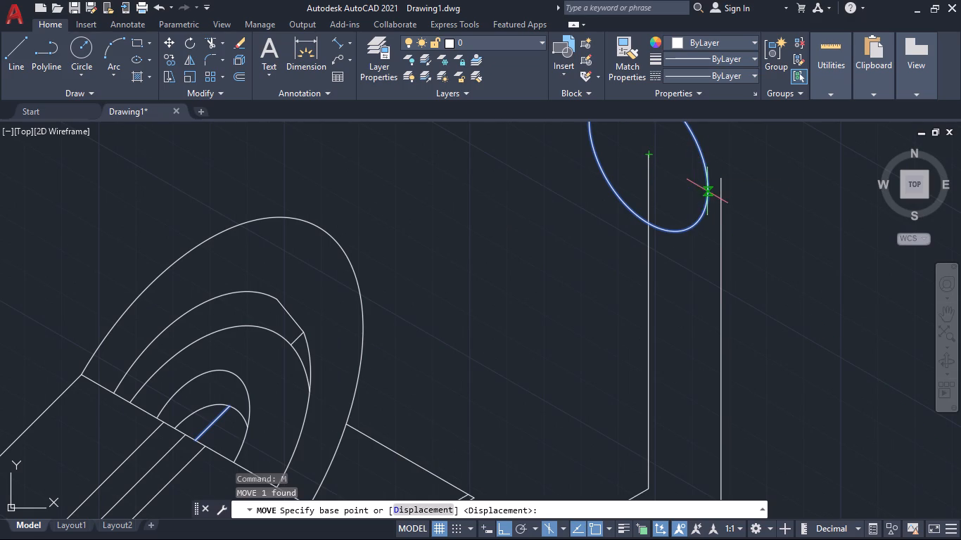
click(691, 229)
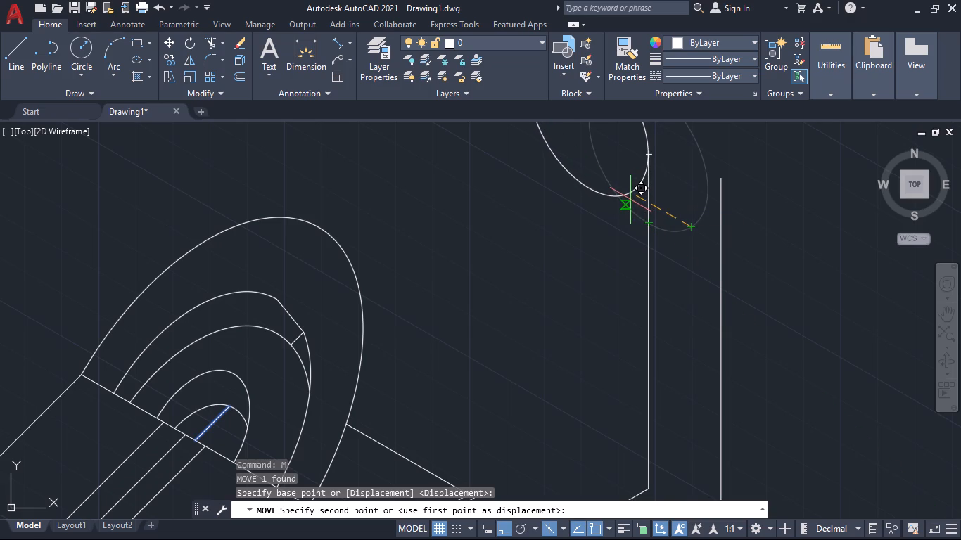
click(630, 200)
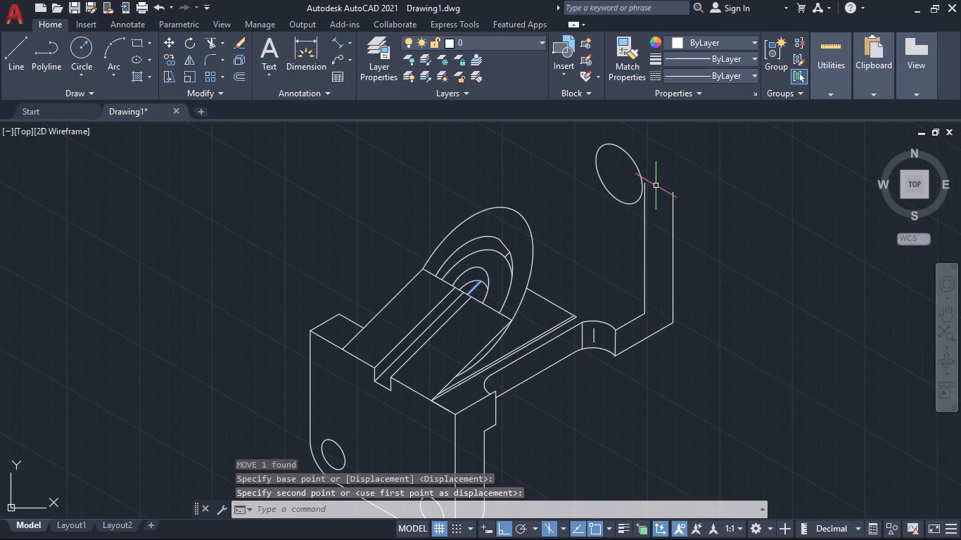
Nudge the isocircle until its side touches the upper end of the flange's inner vertical line.
click(615, 164)
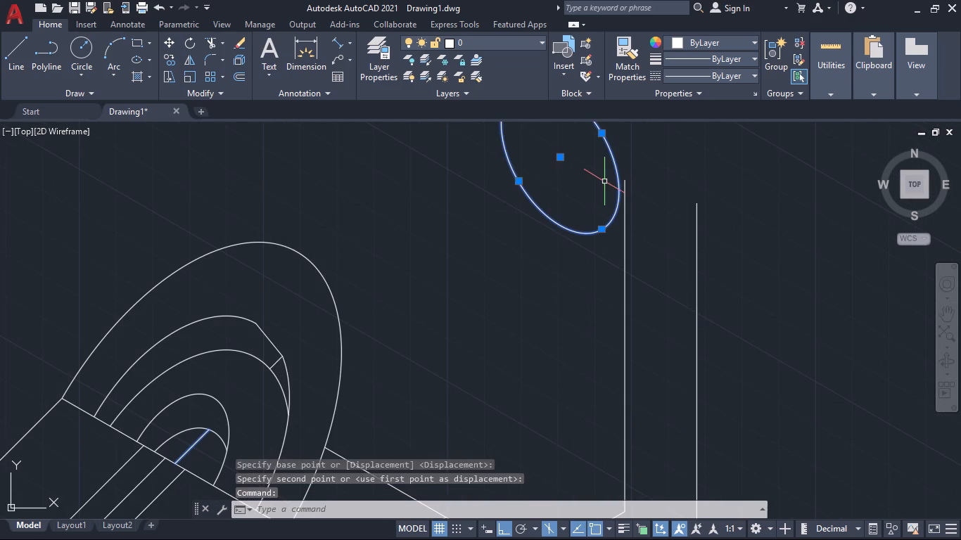
key(m)
key(Return)
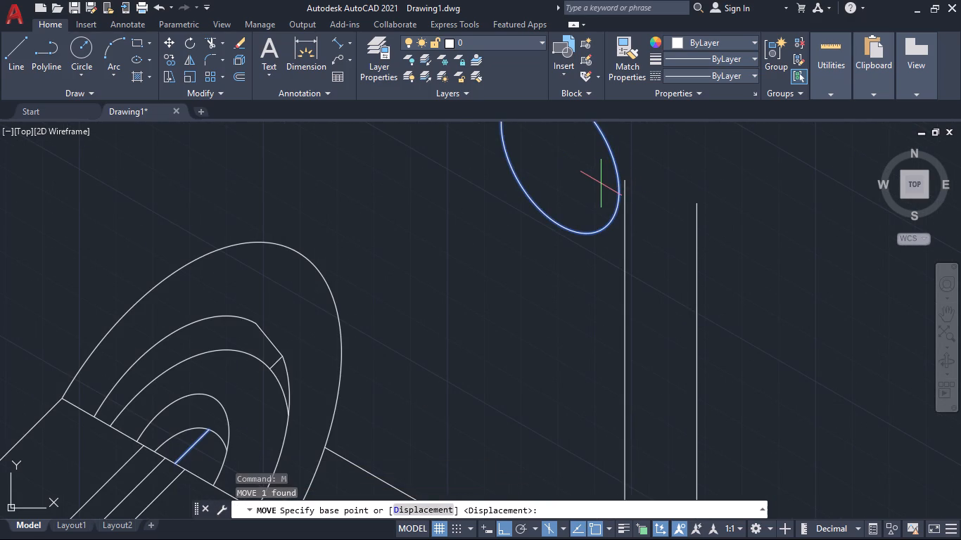
click(619, 183)
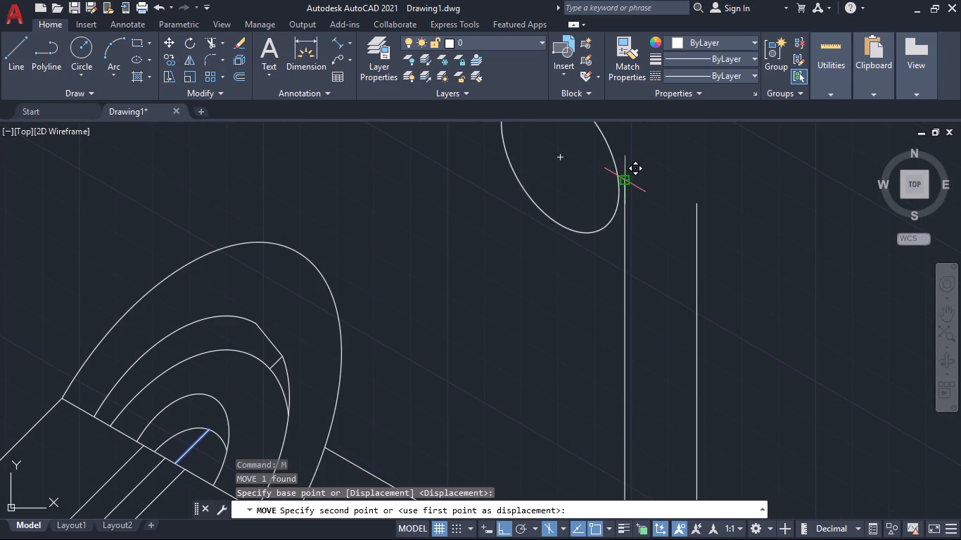
click(626, 183)
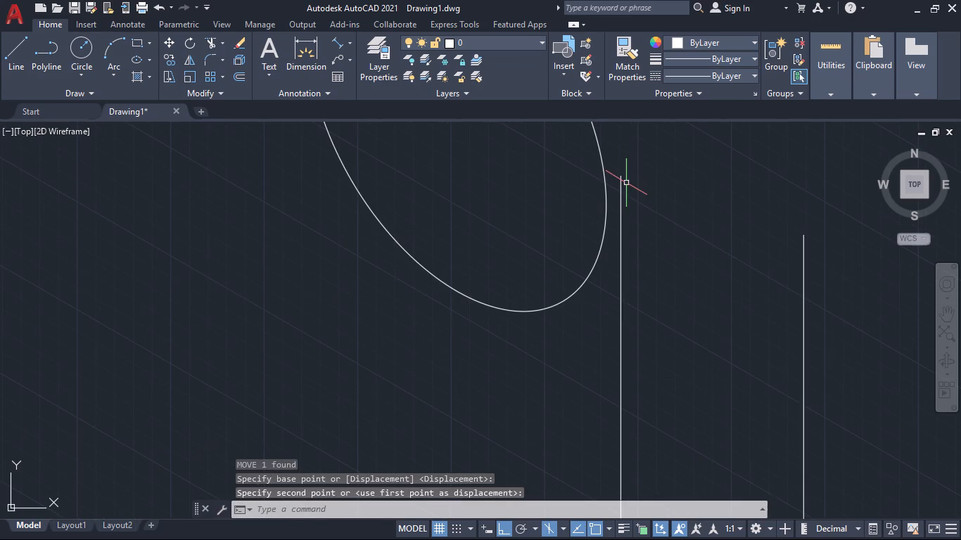
click(605, 211)
key(m)
key(Return)
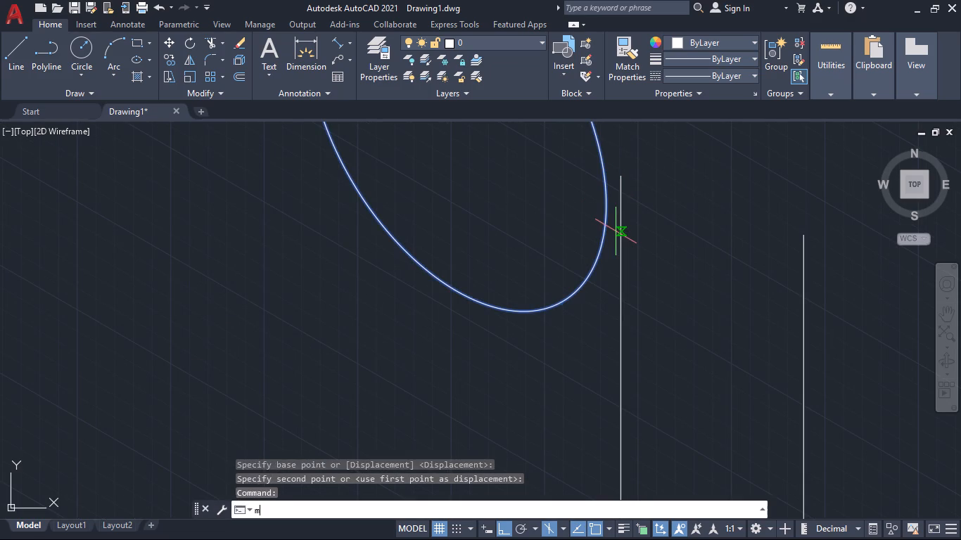
click(606, 179)
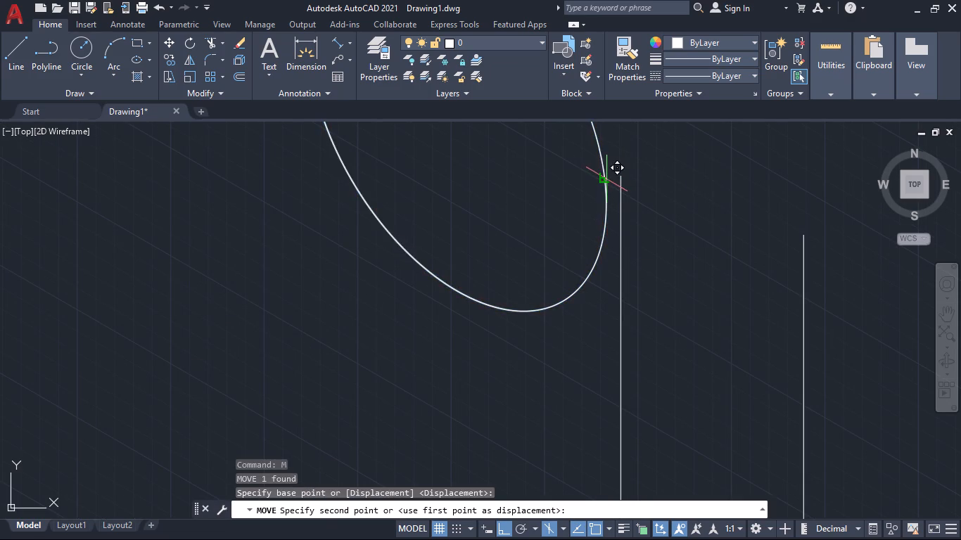
click(619, 179)
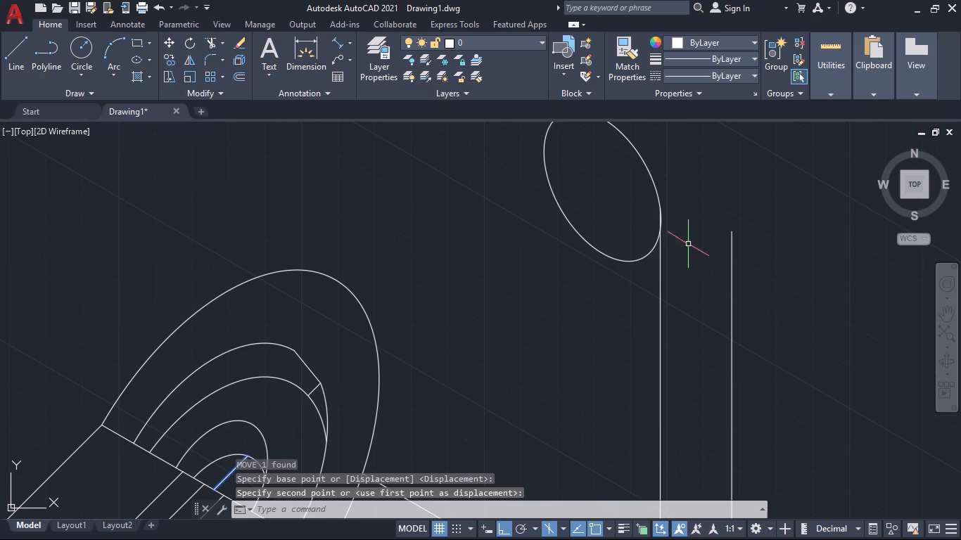
Copy the isocircle from its centre 25 units up the 30° axis in the right isoplane.
click(663, 257)
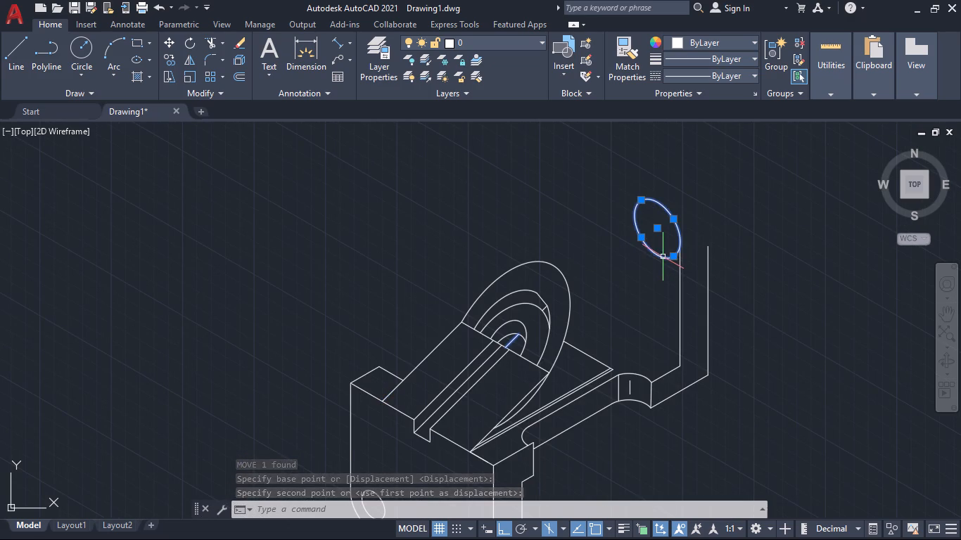
text(co)
key(Return)
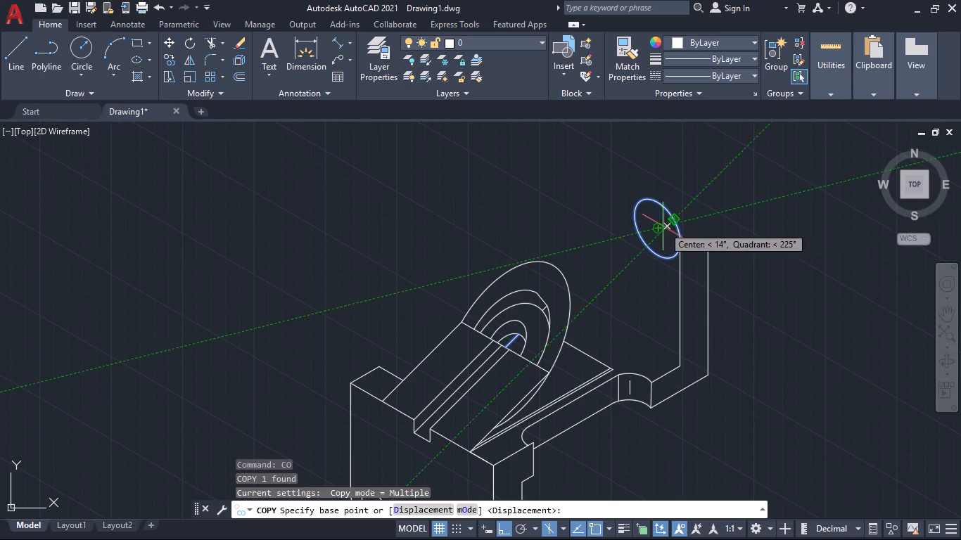
click(660, 226)
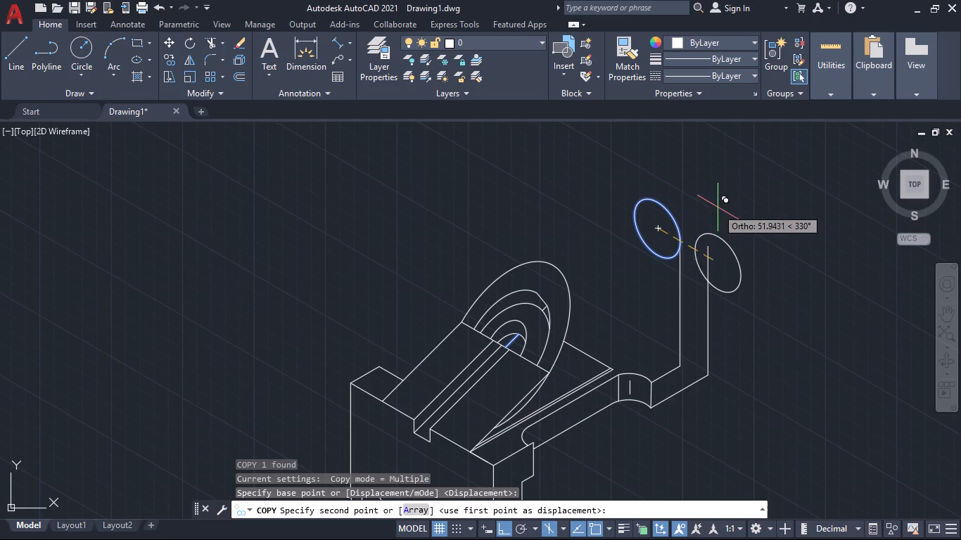
click(561, 527)
click(583, 506)
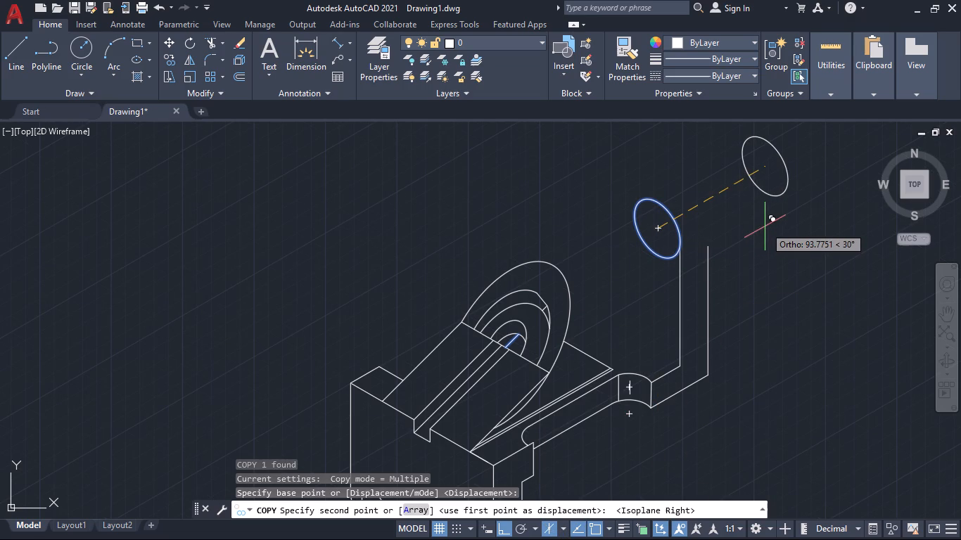
text(25)
key(Return)
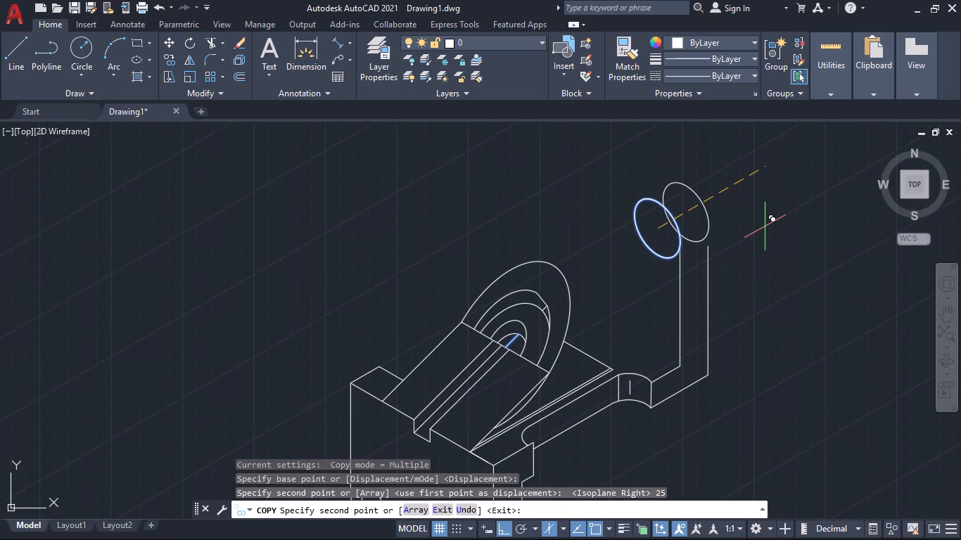
key(Escape)
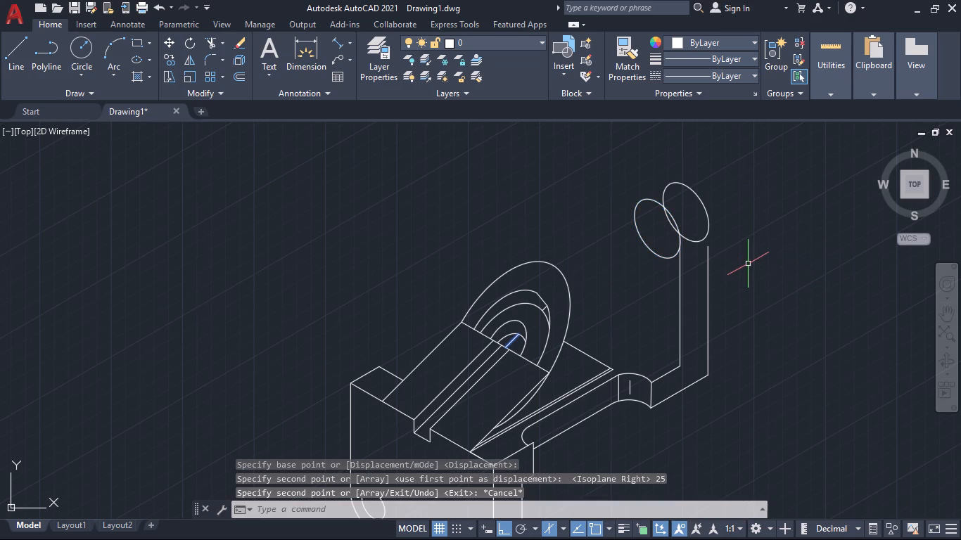
Extend the flange's outer vertical line up to the far edge of the copied isocircle.
text(tr)
key(Return)
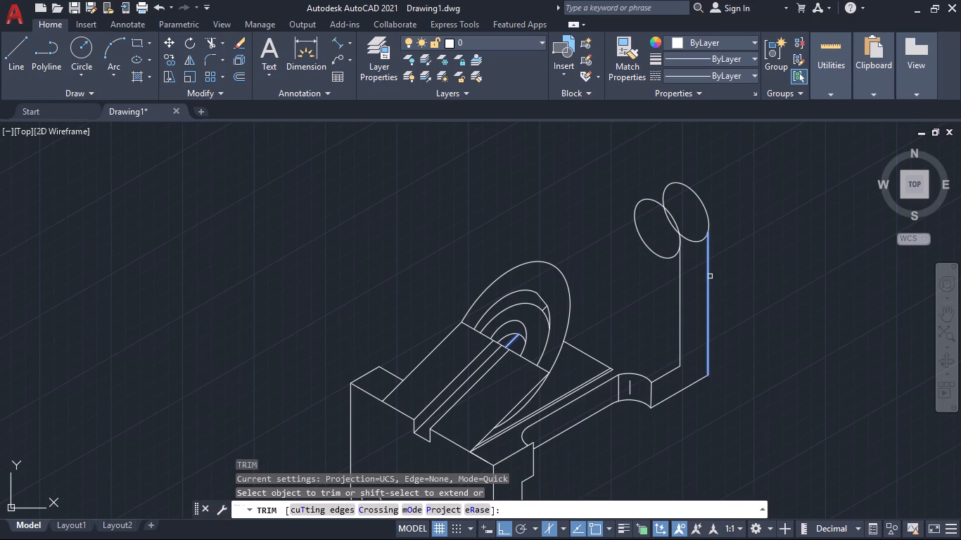
shift+click(710, 276)
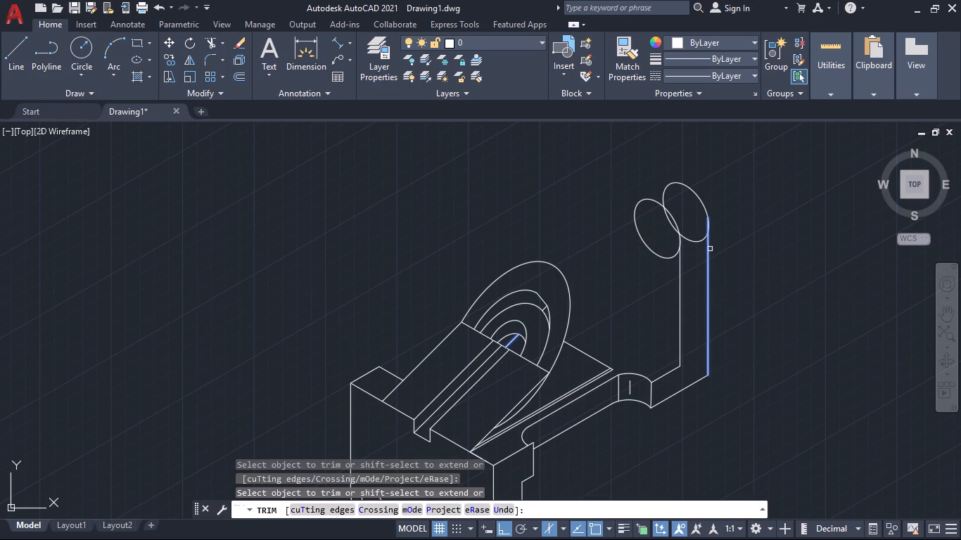
shift+click(710, 249)
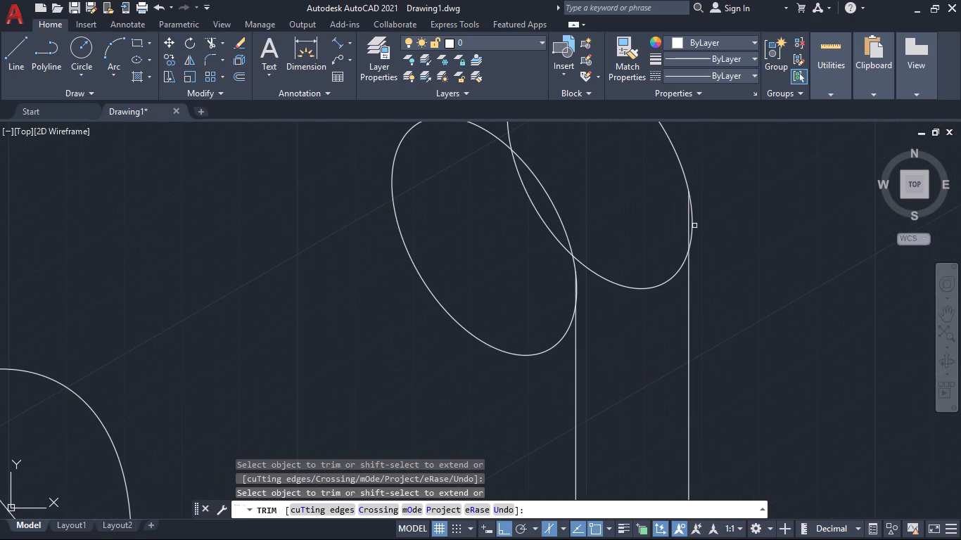
Trim the sliver outside the outer line, the overlap at the inner line, and the rear isocircle's hidden and lower arcs.
click(693, 225)
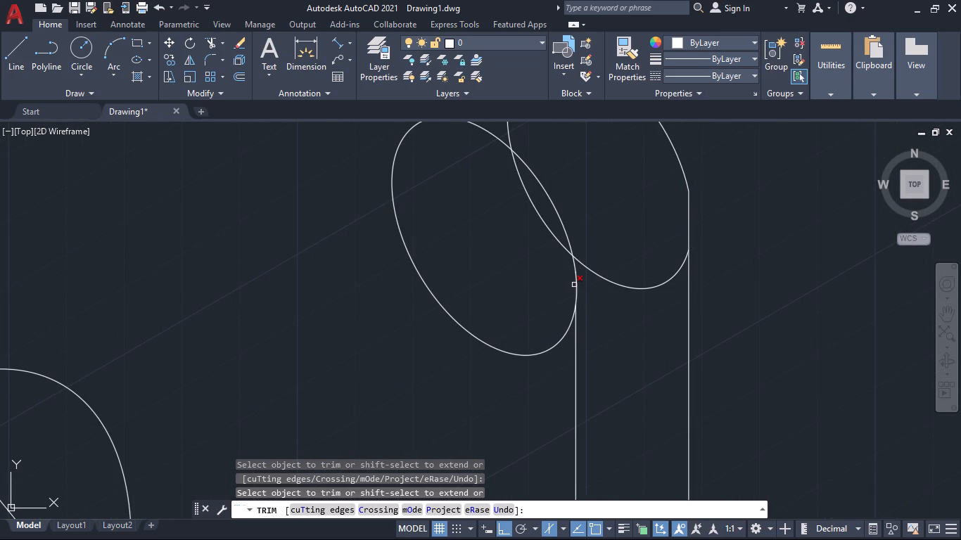
click(574, 285)
click(574, 285)
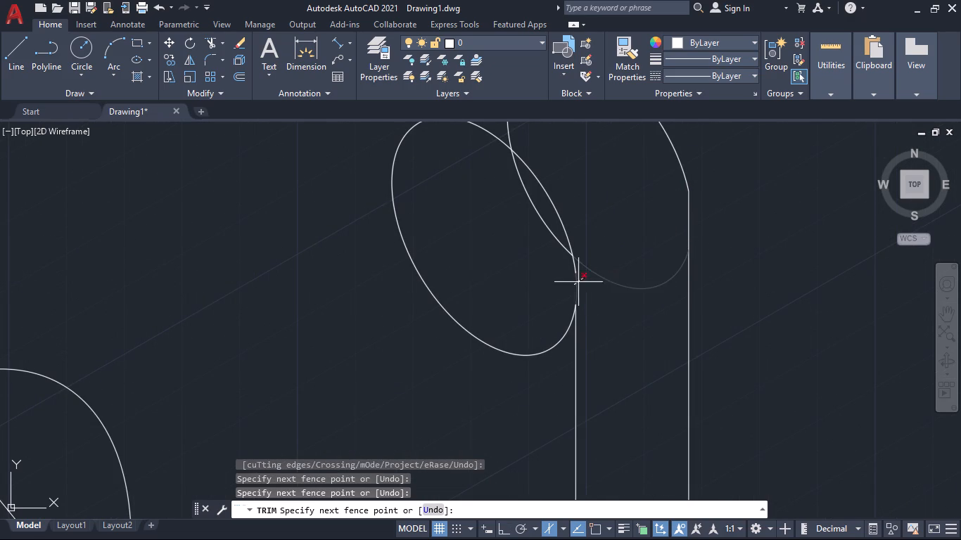
click(534, 308)
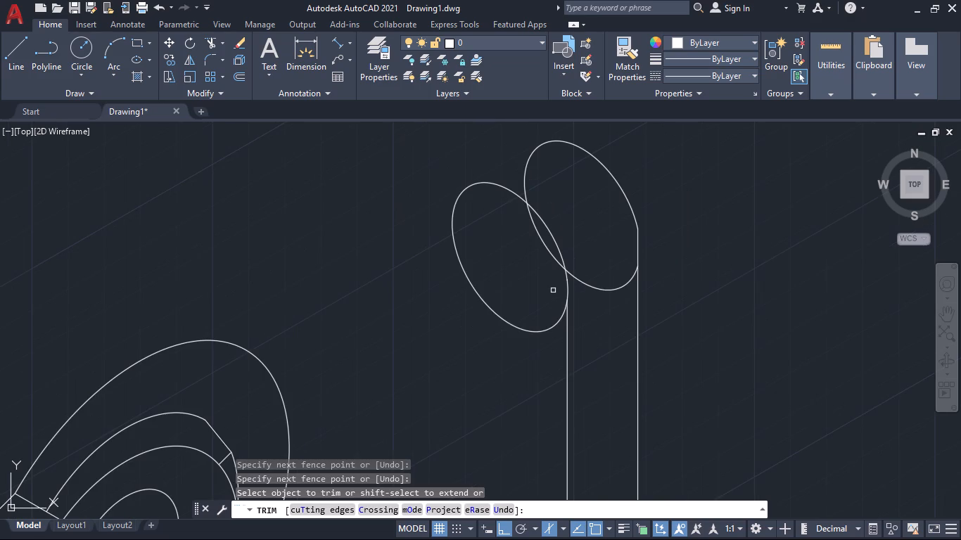
click(553, 256)
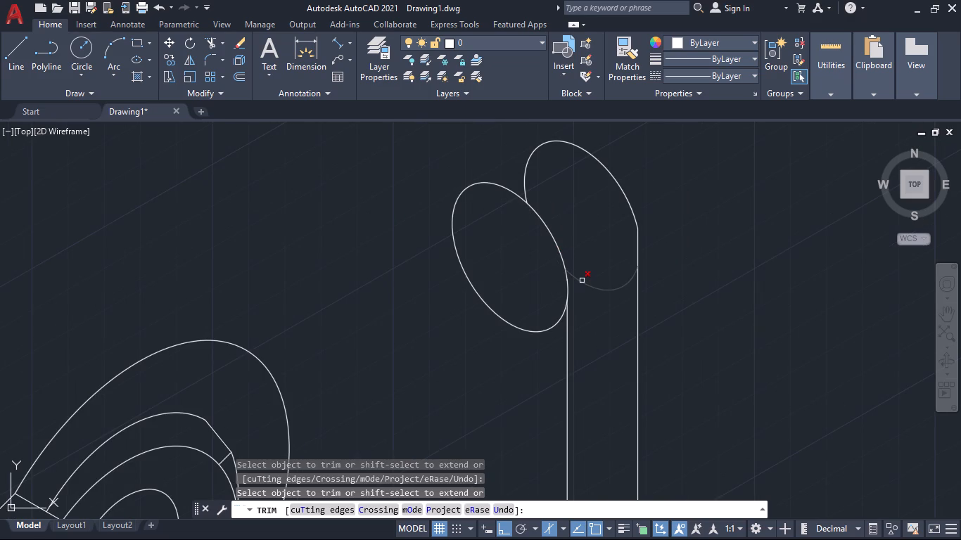
click(582, 281)
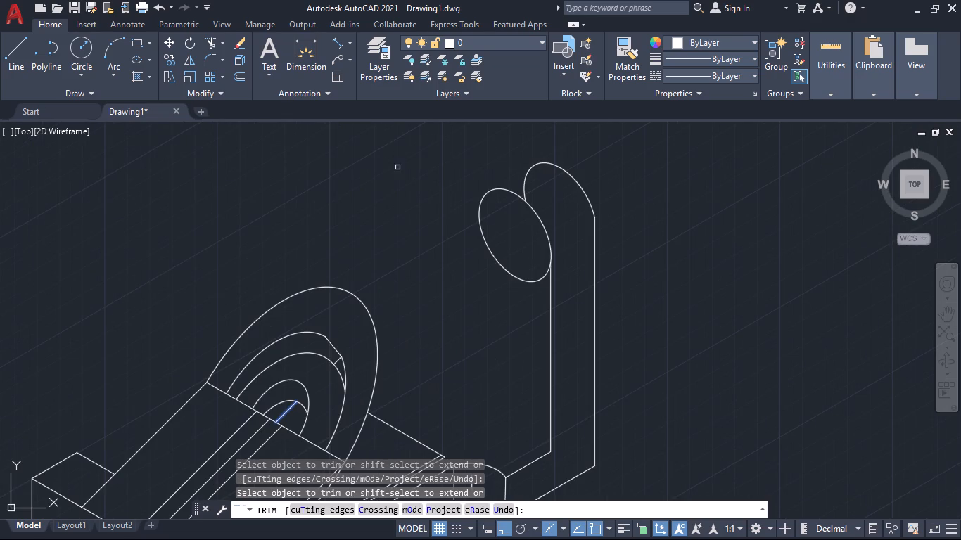
Draw the 30° edge line joining the upper-left sides of the rear and front isocircles at the flange's top.
click(11, 38)
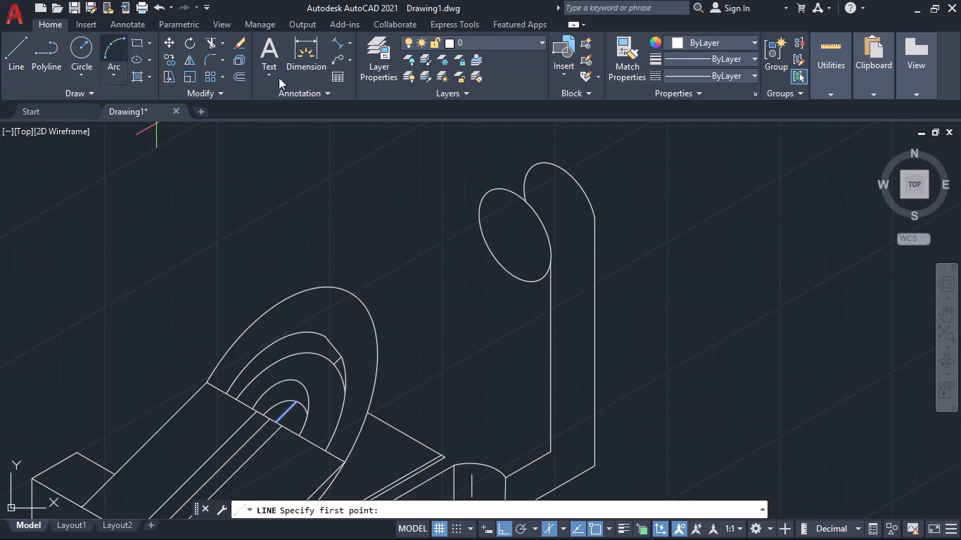
click(537, 166)
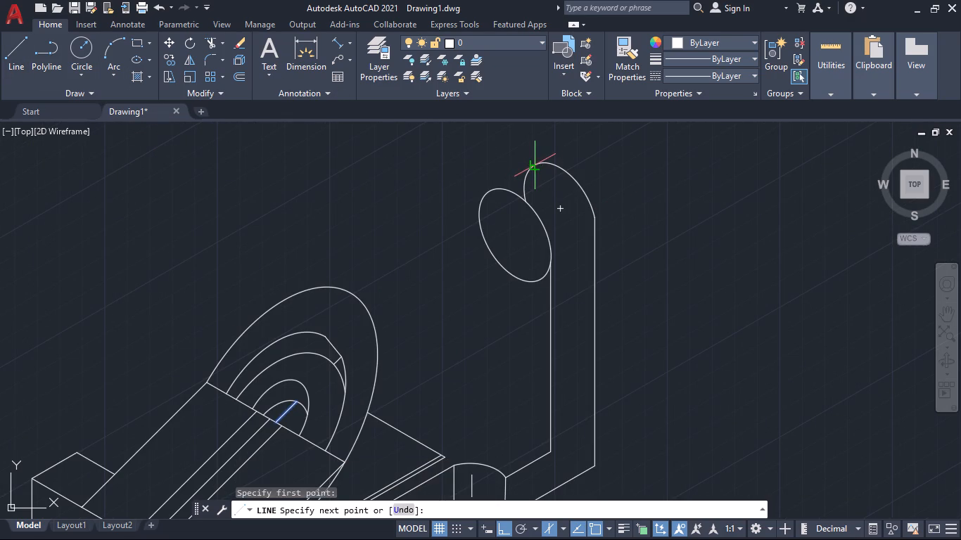
click(483, 194)
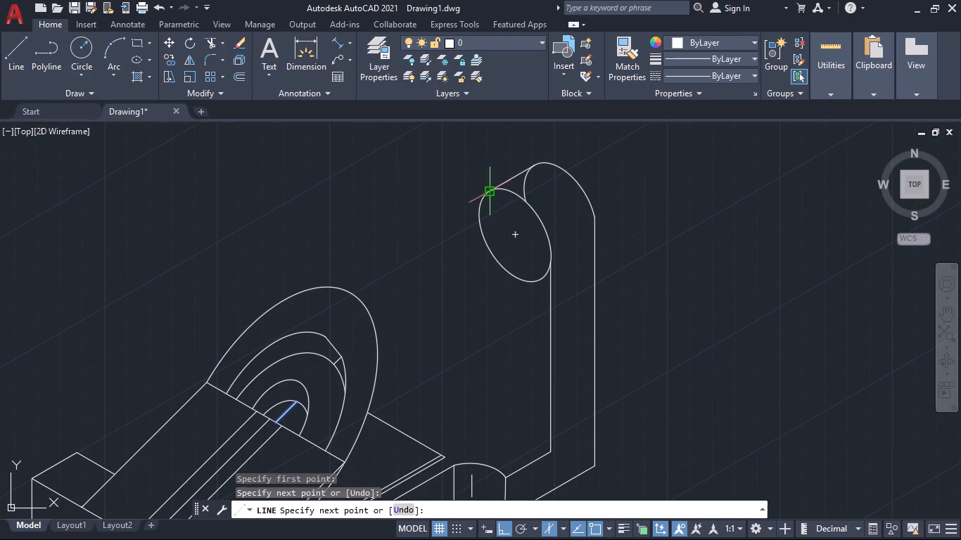
click(488, 193)
key(space)
key(space)
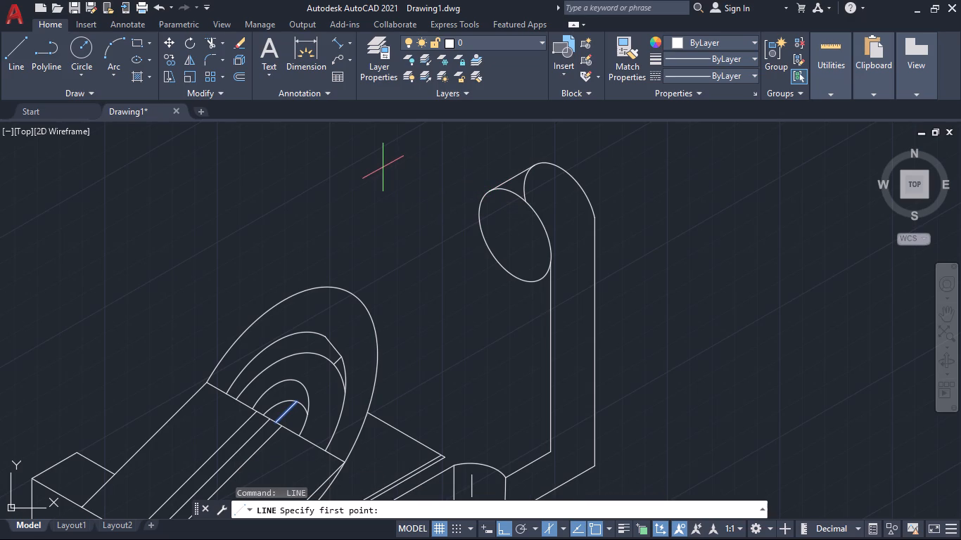
key(Escape)
Draw a radius 10 isocircle in the left isoplane, concentric with the front isocircle at the flange's top.
text(el)
key(Return)
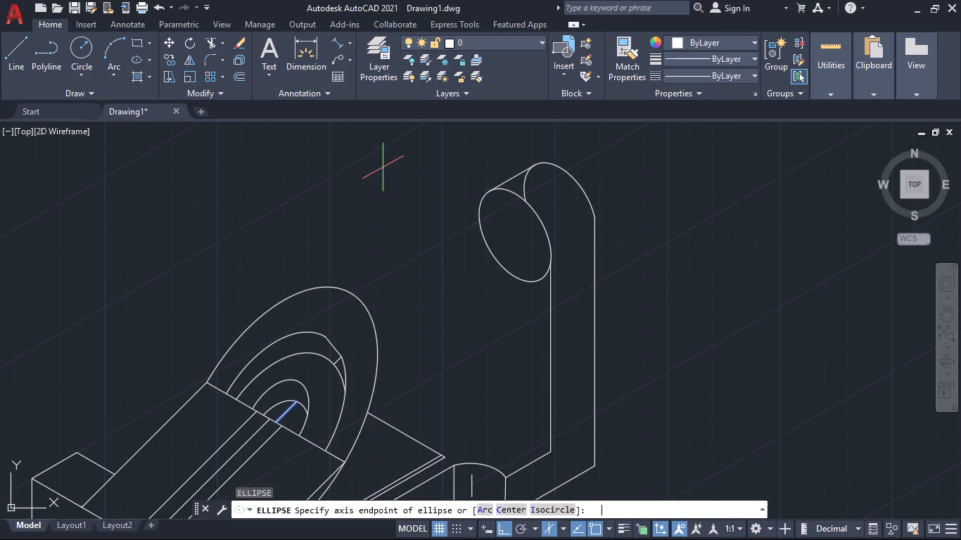
key(i)
key(Return)
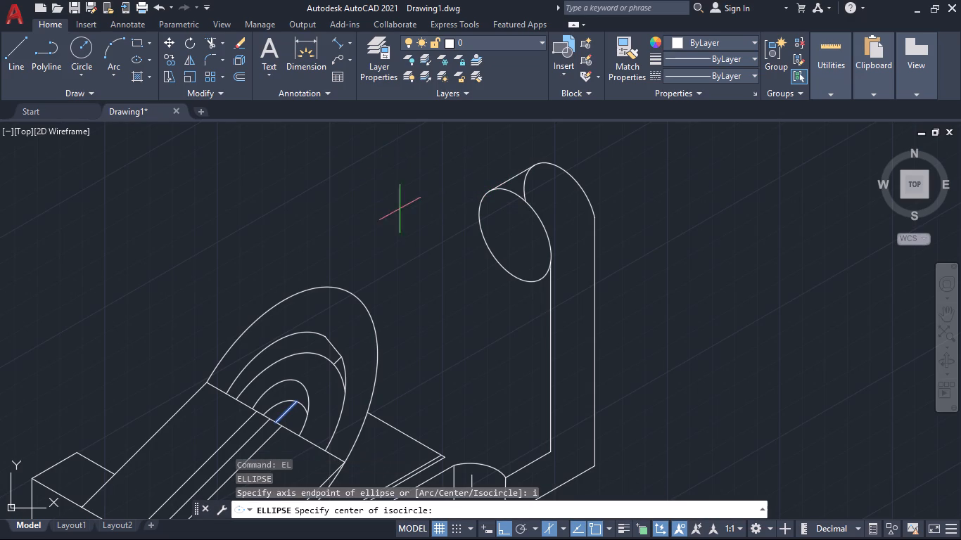
click(514, 238)
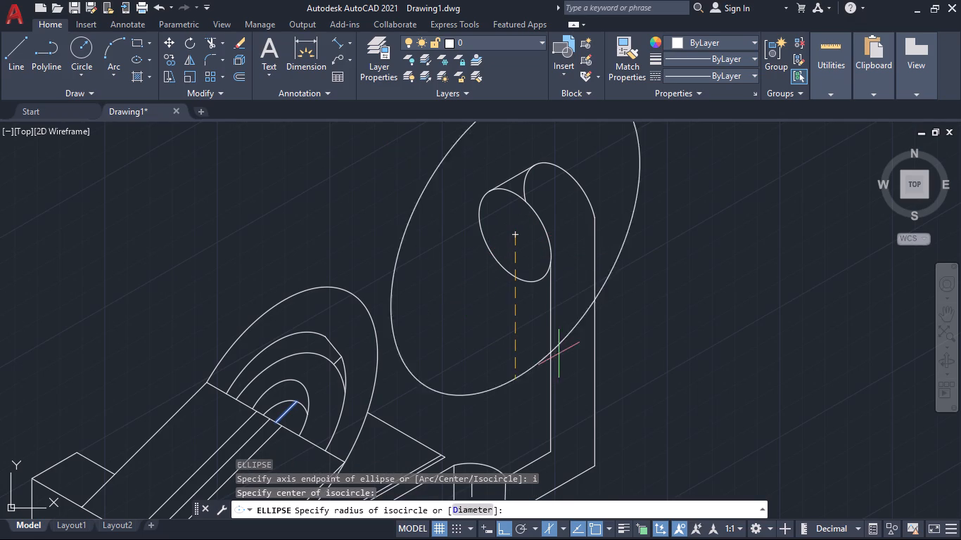
click(562, 528)
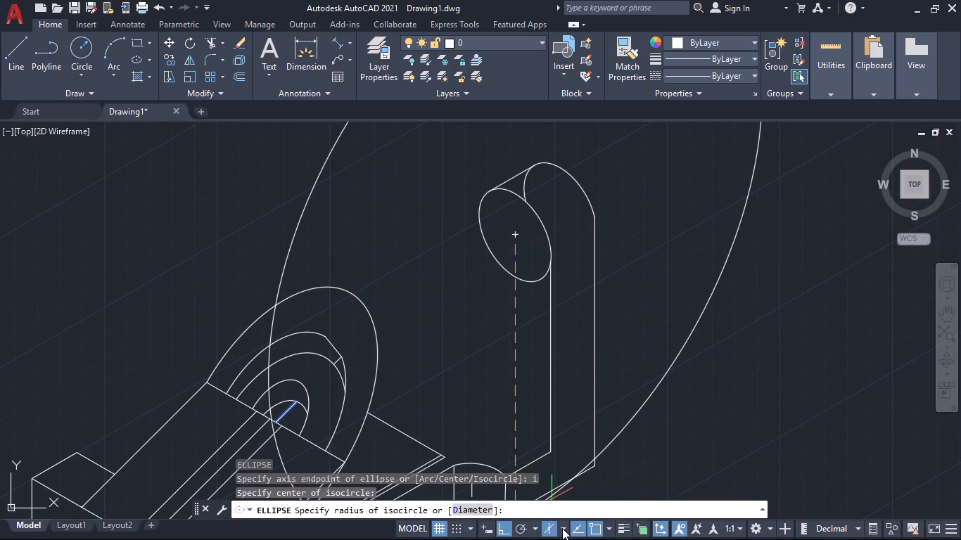
click(607, 456)
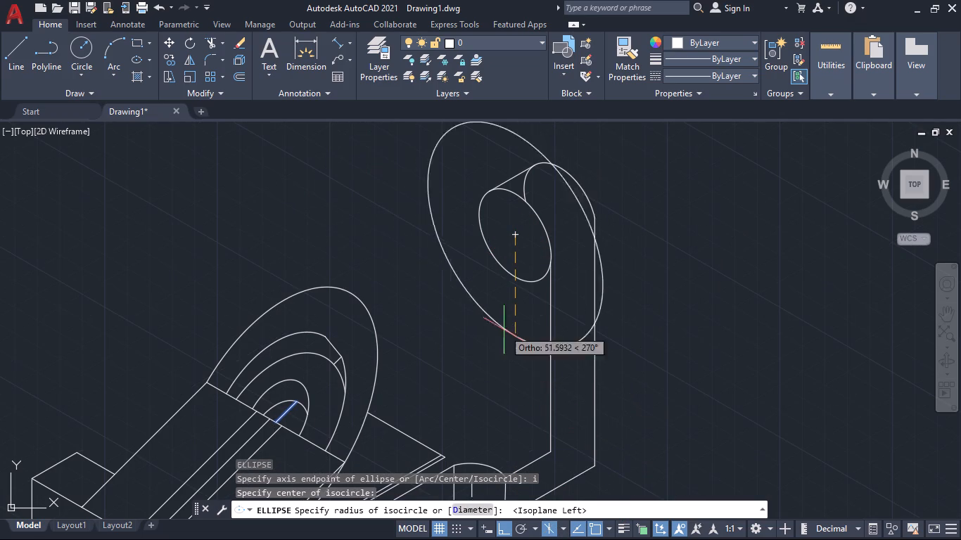
text(10)
key(Return)
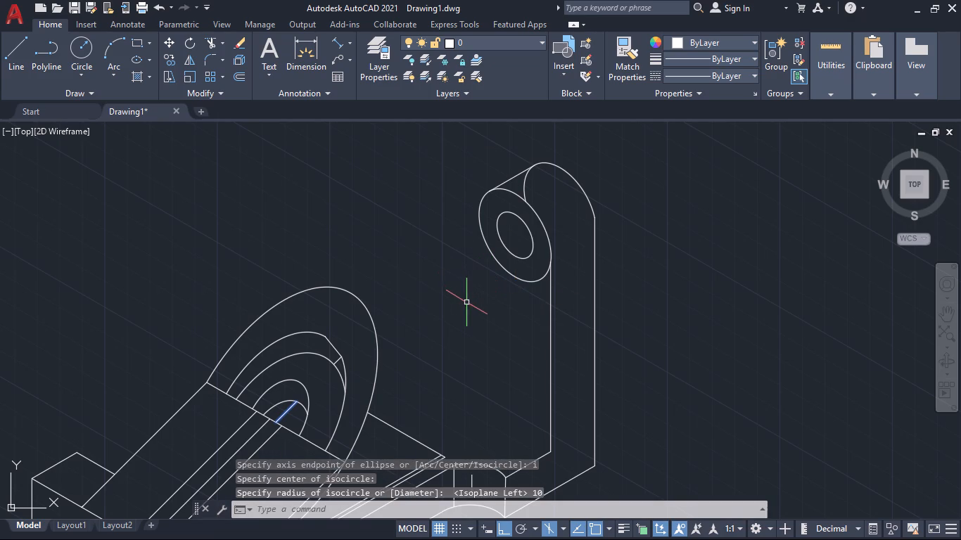
Trim the remaining hidden arc of the rear isocircle and the lower-left arc of the front isocircle.
text(tr)
key(Return)
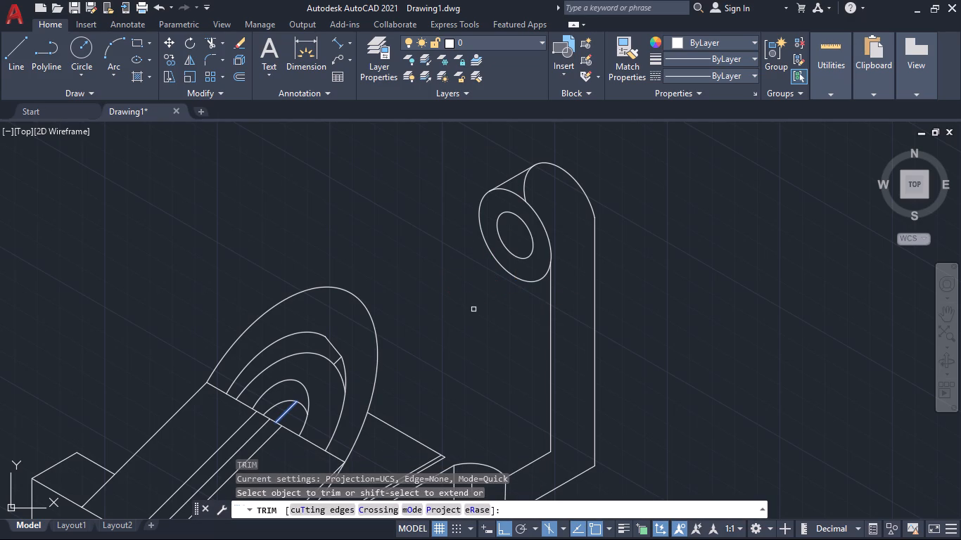
click(523, 185)
key(Escape)
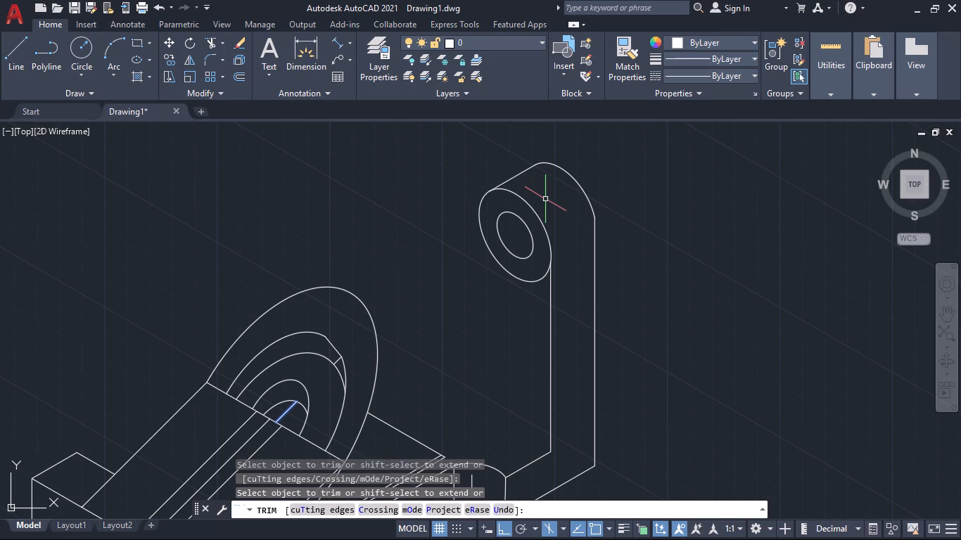
text(tr)
key(Return)
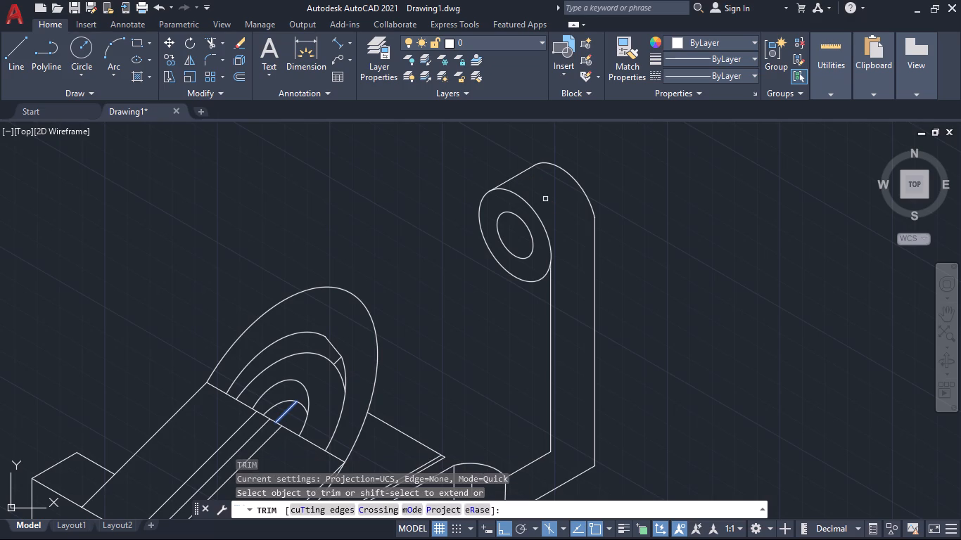
click(529, 282)
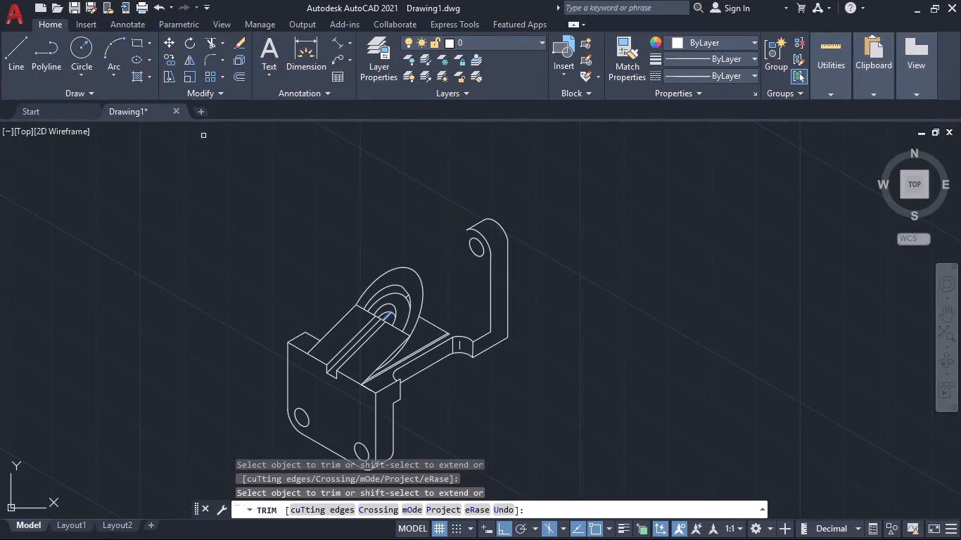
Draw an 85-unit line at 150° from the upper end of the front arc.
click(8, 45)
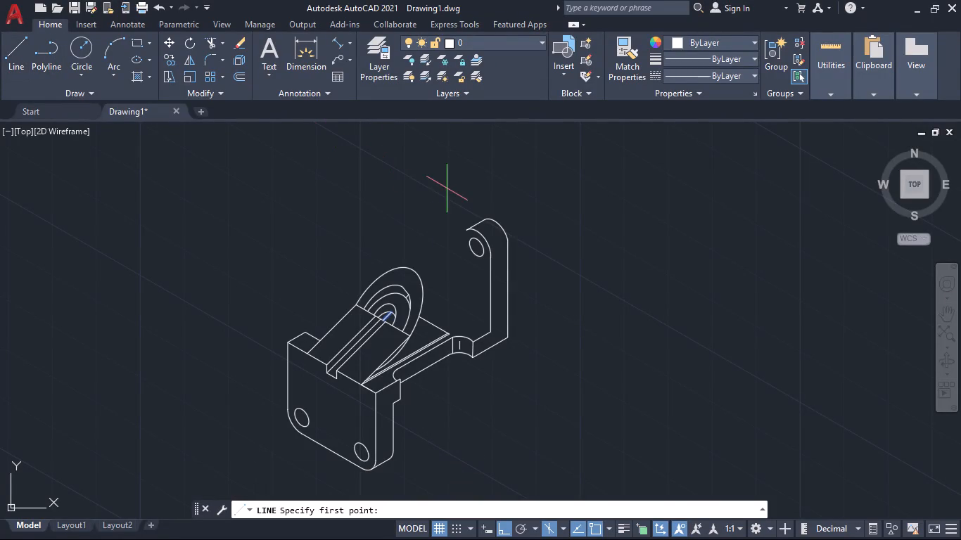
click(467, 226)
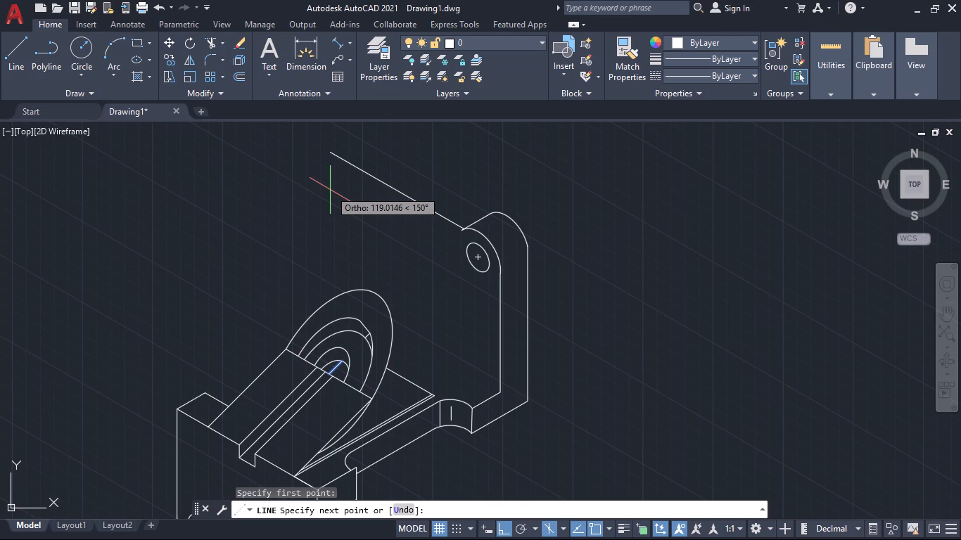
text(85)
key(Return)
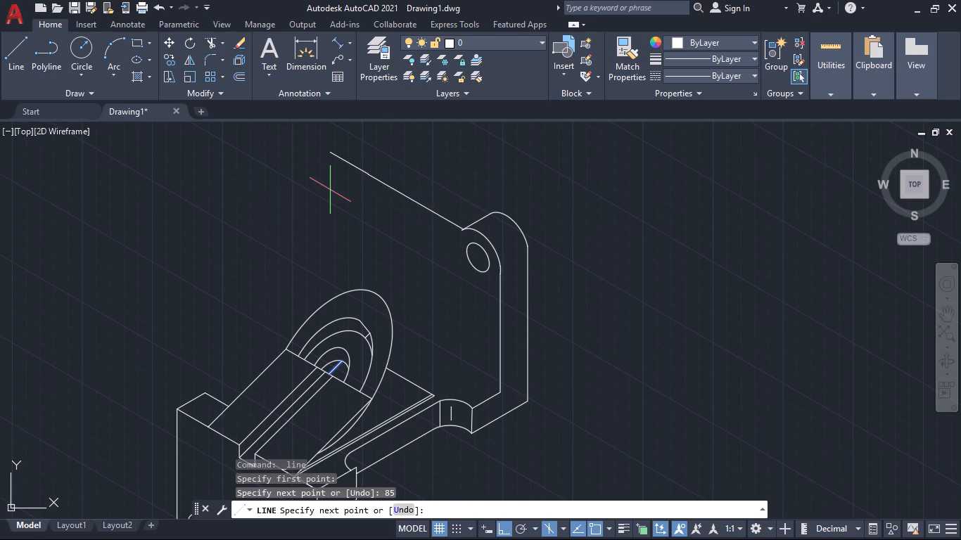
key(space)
Draw an 85-unit line at 150° from the centre of the flange's hole.
key(space)
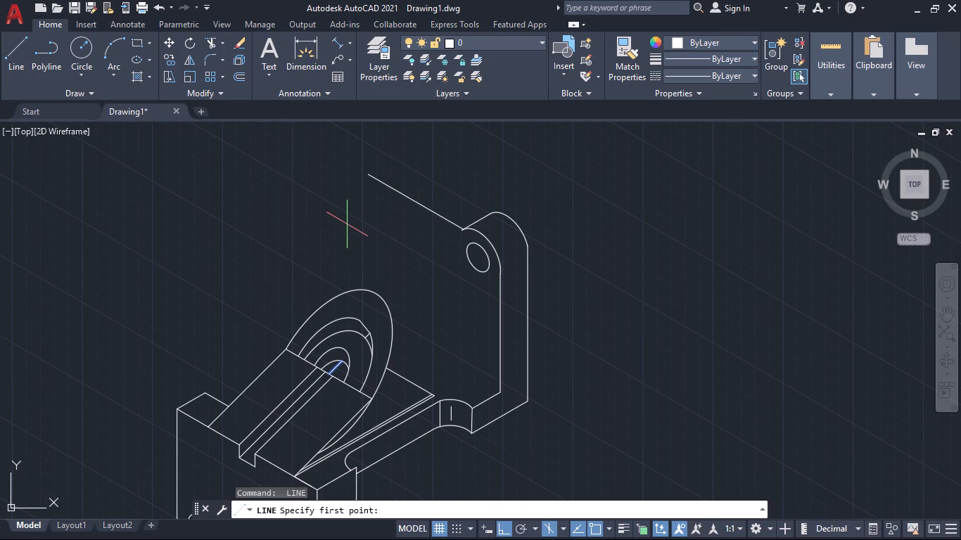
key(space)
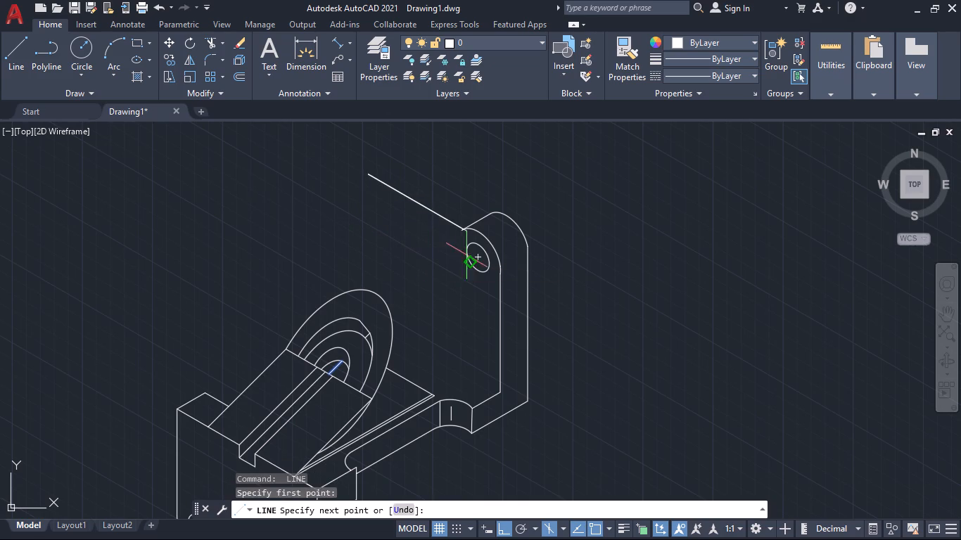
click(477, 255)
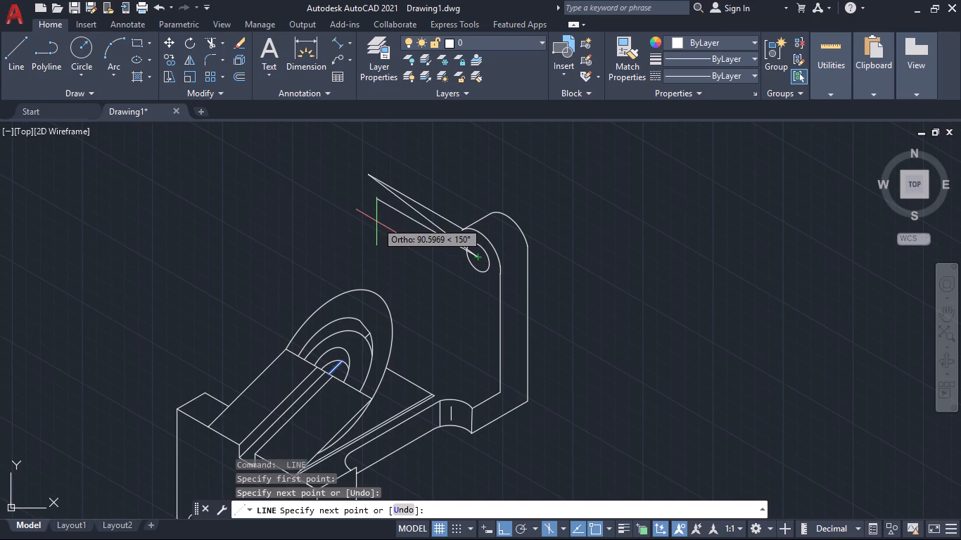
text(85)
key(Return)
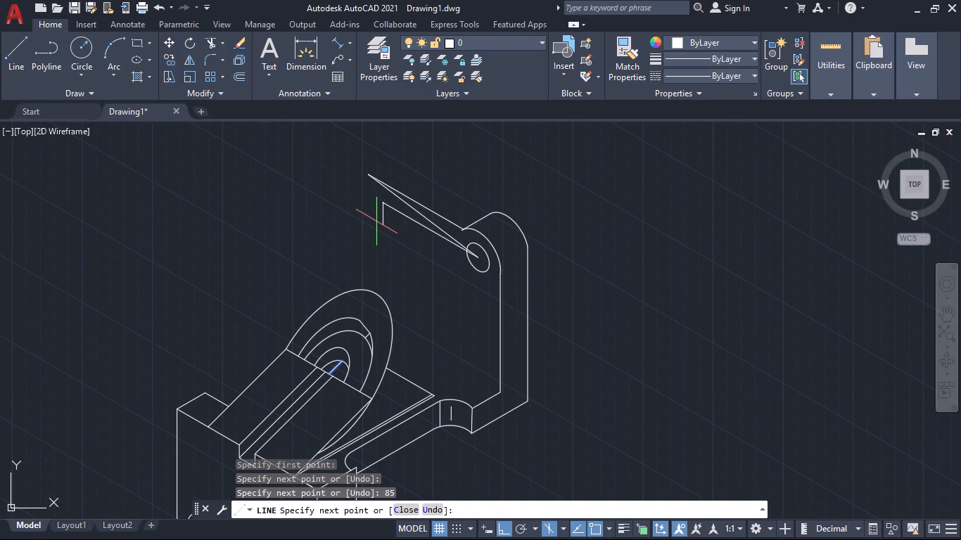
key(Escape)
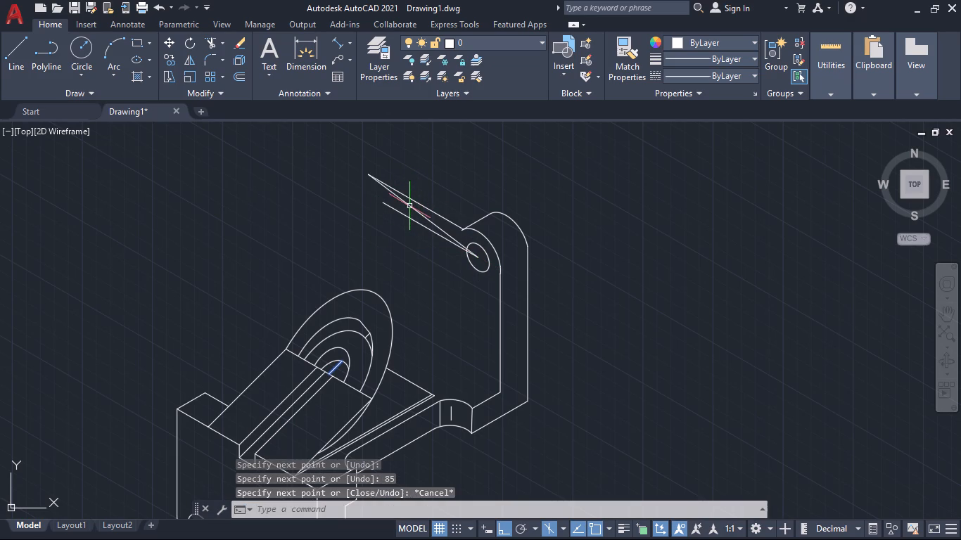
Erase the 150° line at the front arc's upper end and the diagonal line running to the hole's centre.
click(409, 206)
click(419, 202)
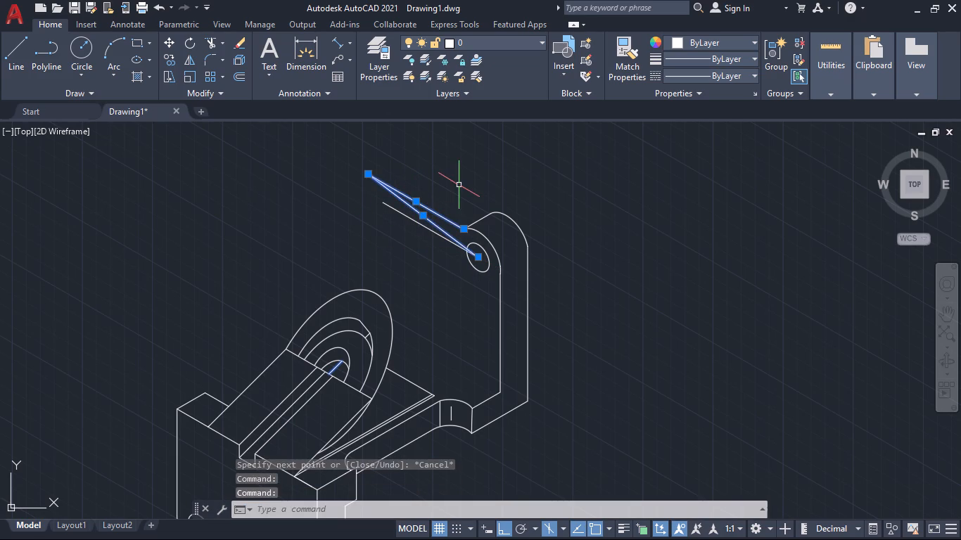
key(Delete)
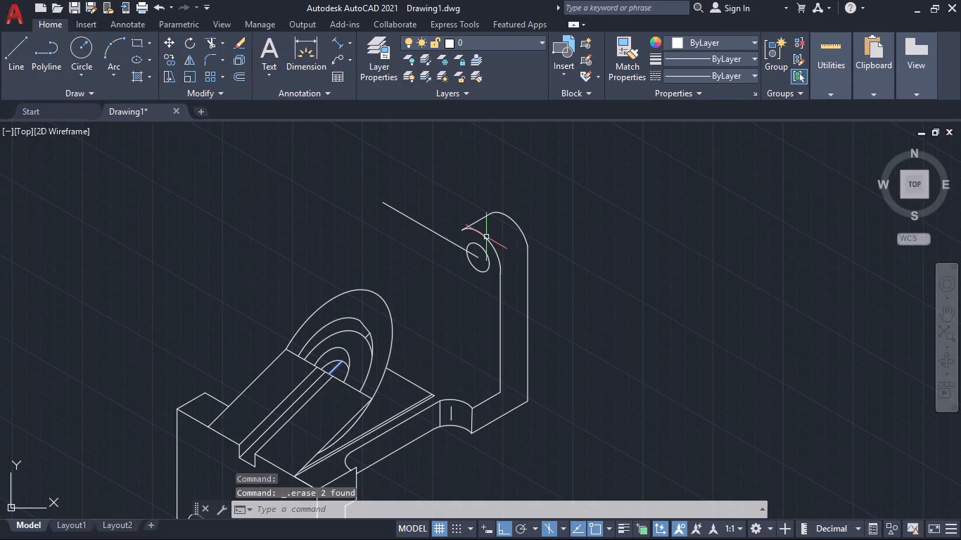
Copy the front arc and the hole from the hole's centre 85 units along the 150° axis.
click(487, 238)
click(478, 247)
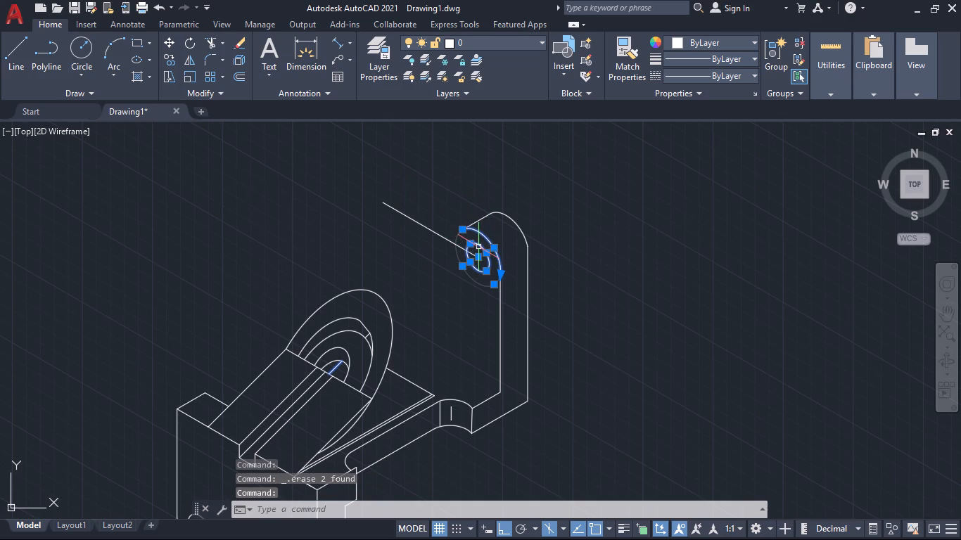
text(co)
key(Return)
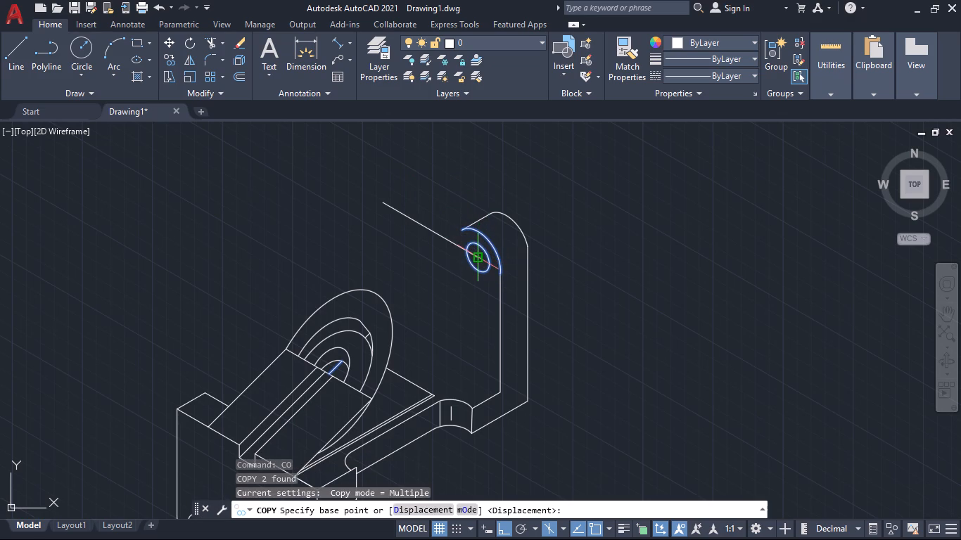
click(478, 255)
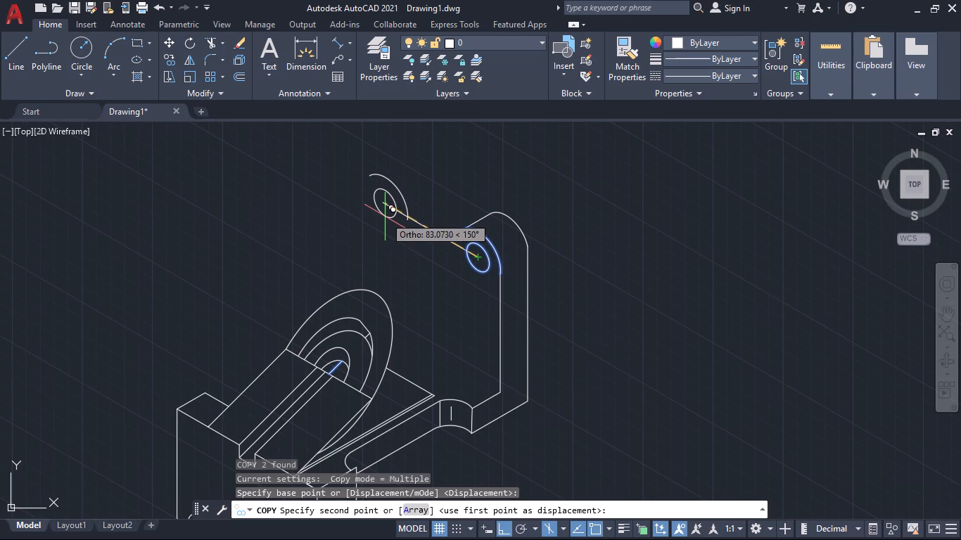
text(85)
key(Return)
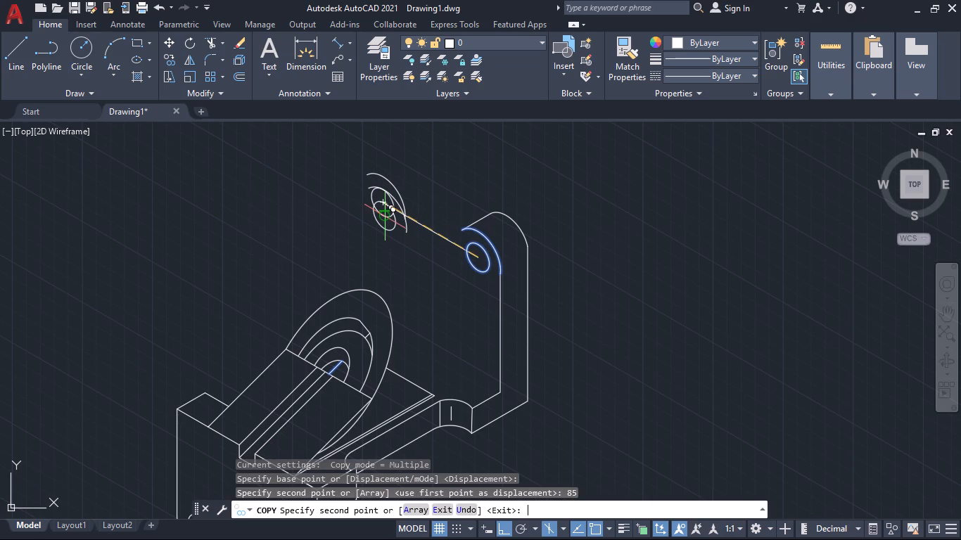
key(grave)
key(Escape)
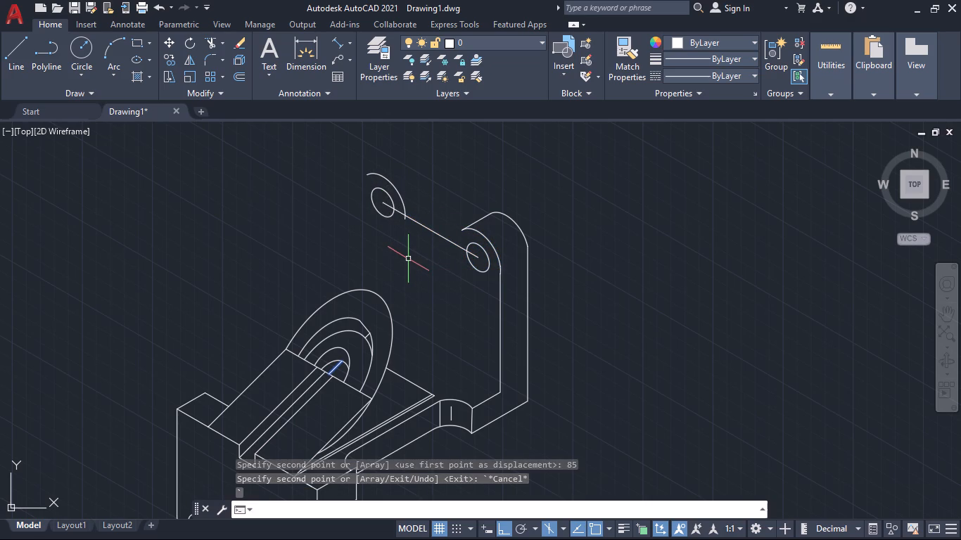
Try to extend the copied arc, and extend the 150° centre line to the far edge of the copied hole.
text(tr)
key(Return)
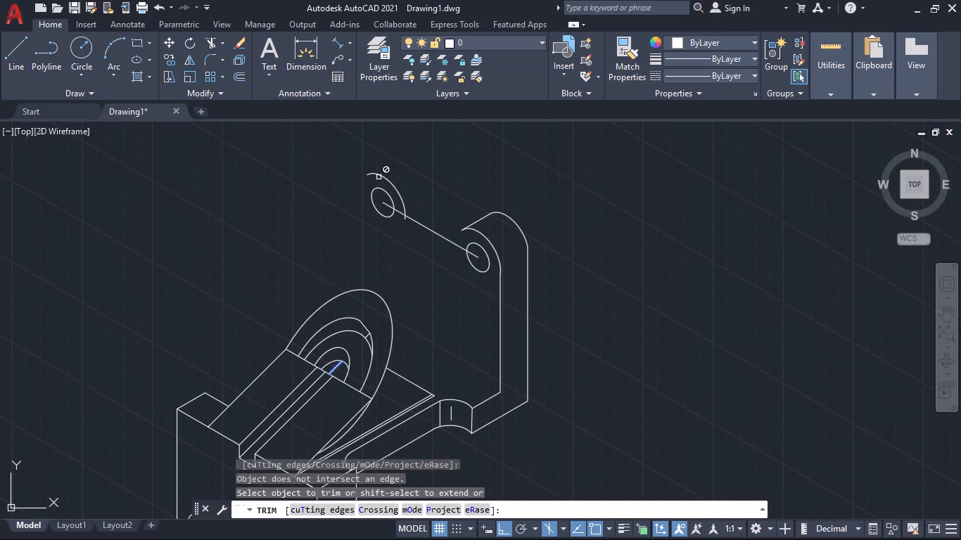
shift+click(371, 174)
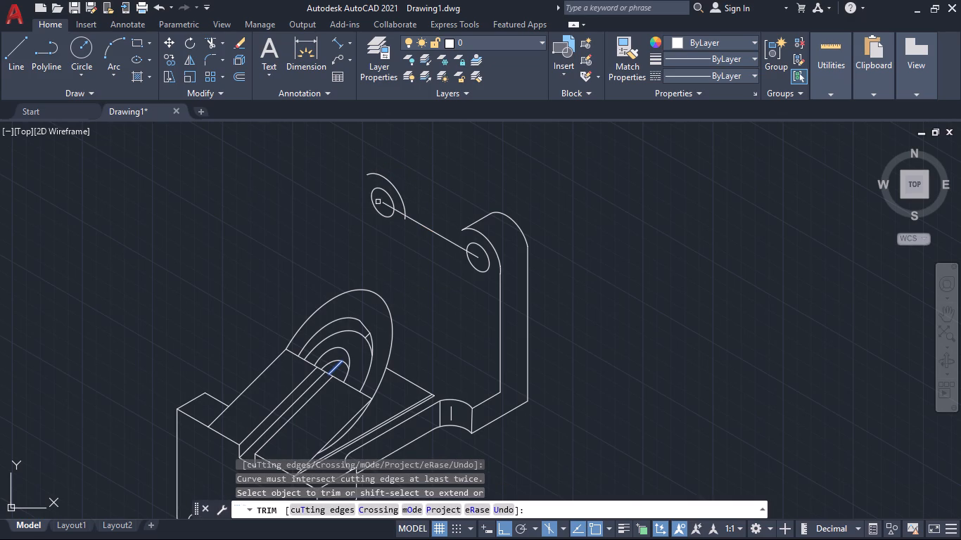
shift+click(386, 205)
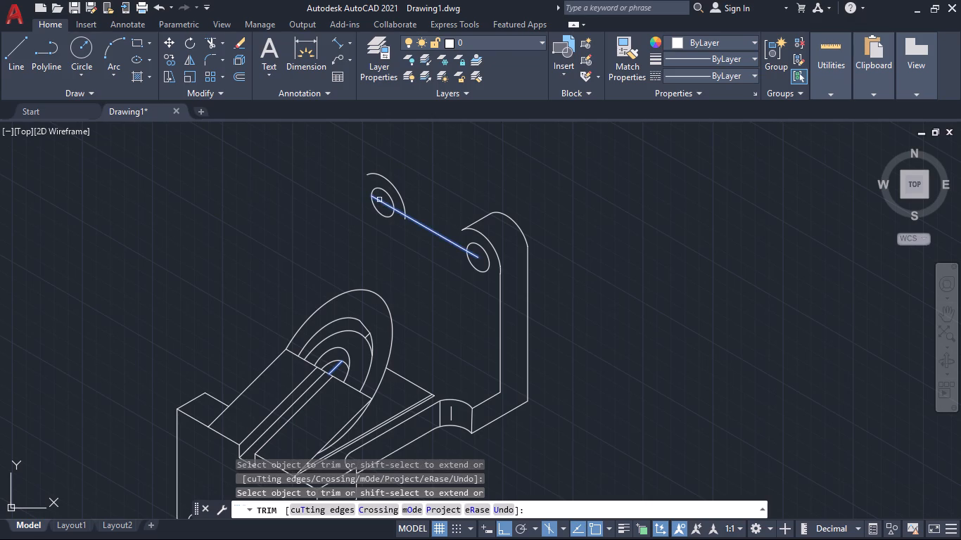
shift+click(378, 199)
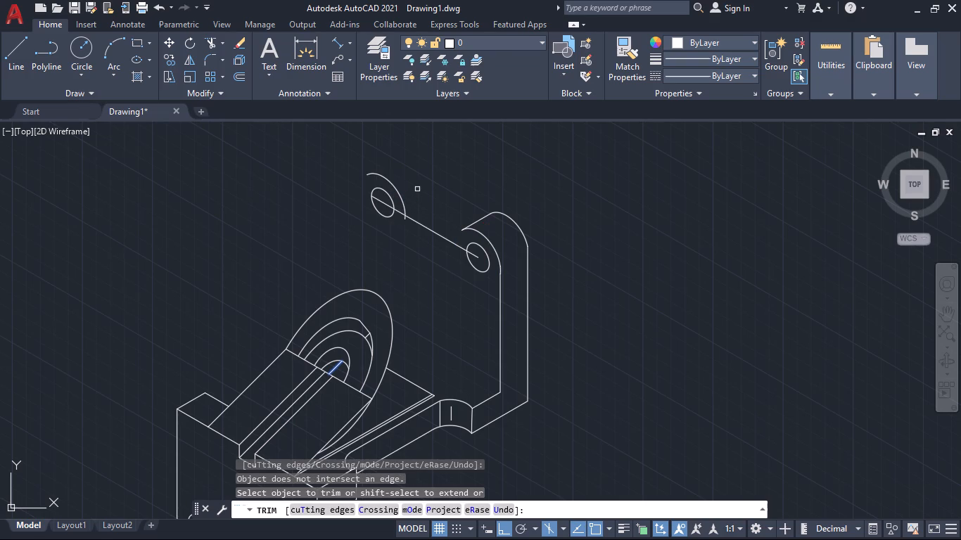
key(Escape)
Draw a 100-unit line at 150° from the top of the front arc, past the copied hole's arc.
key(l)
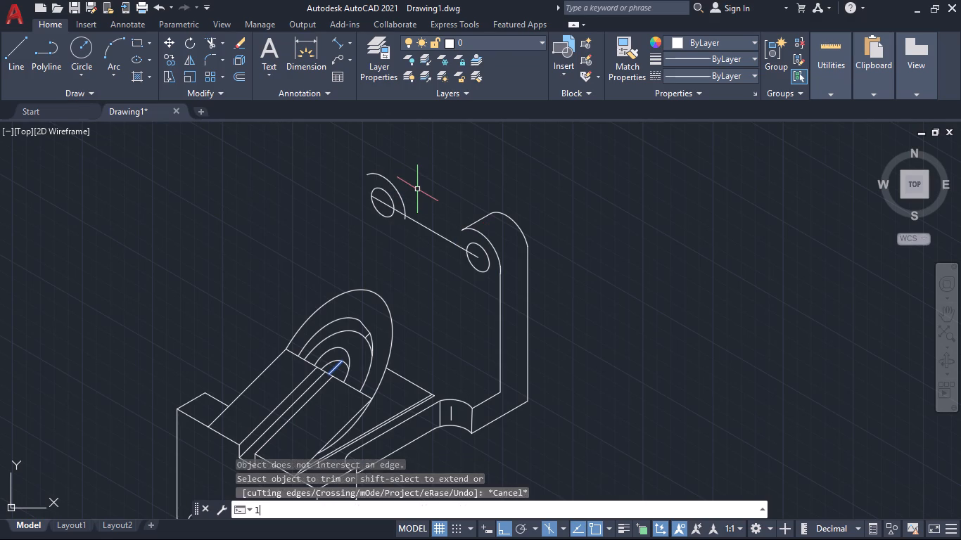
key(Return)
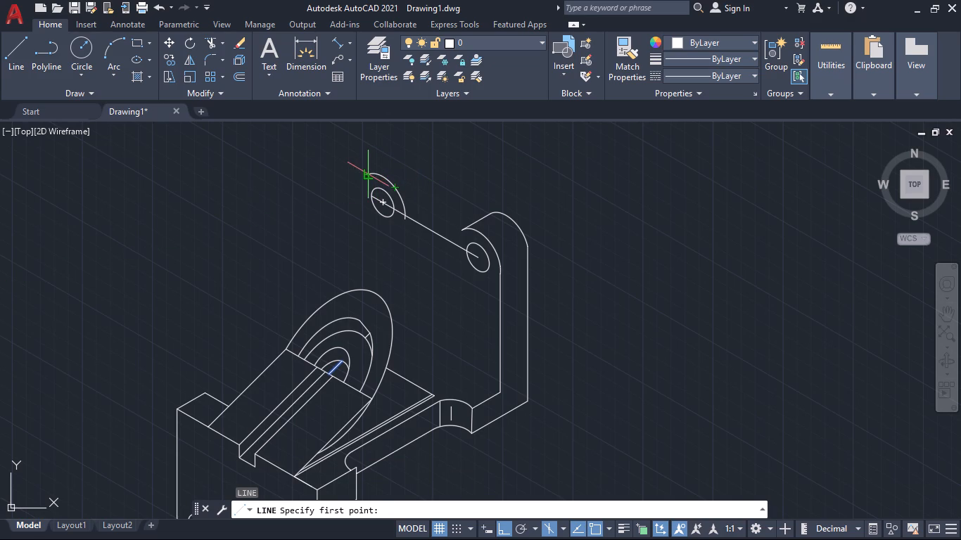
click(368, 174)
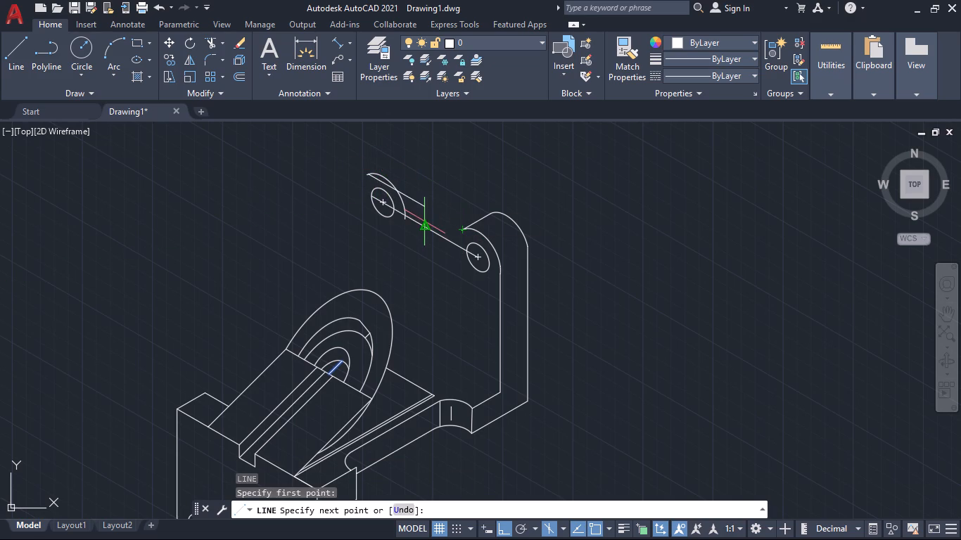
key(ctrl+z)
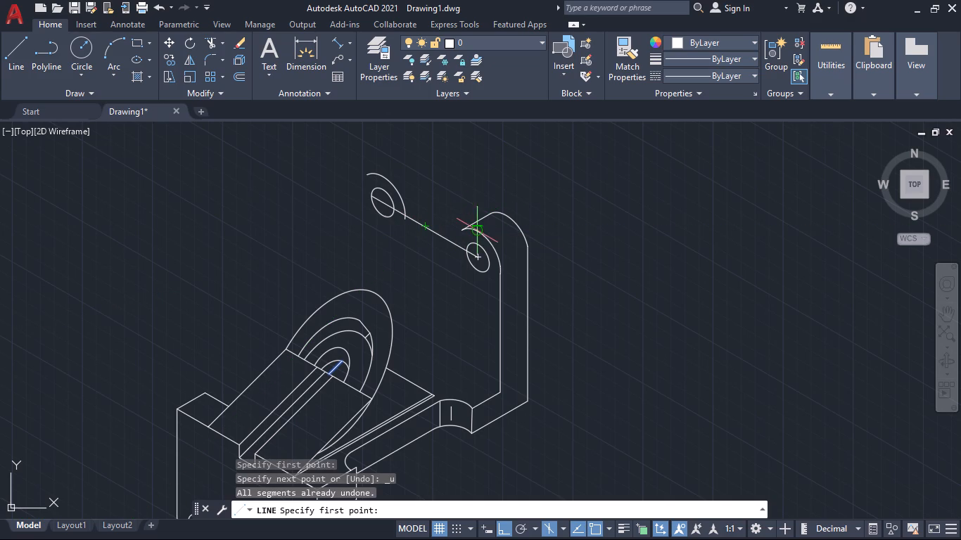
click(478, 233)
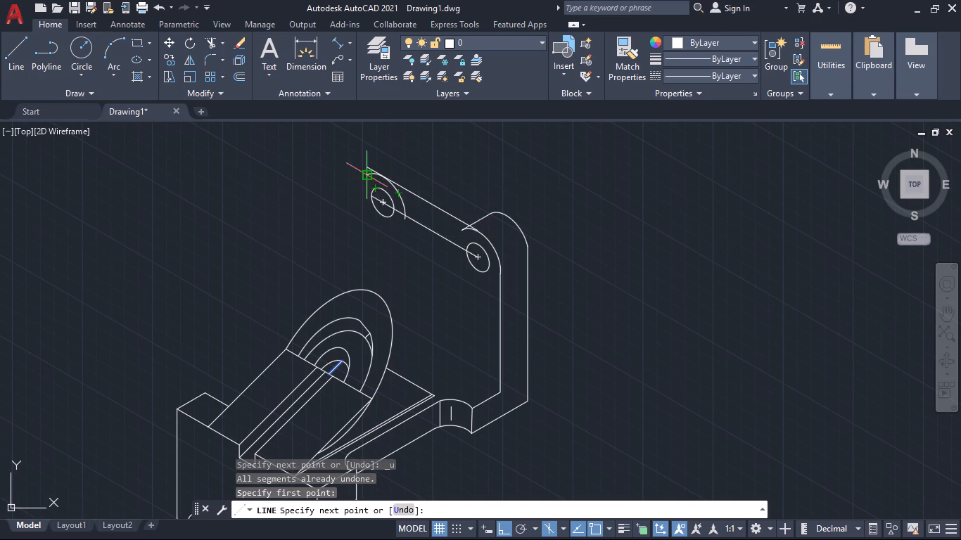
text(100)
key(Return)
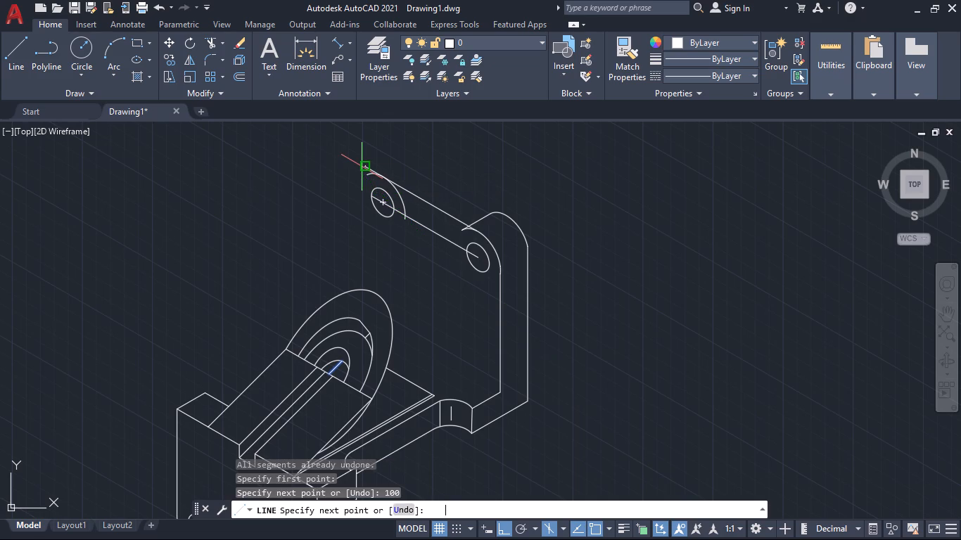
key(Escape)
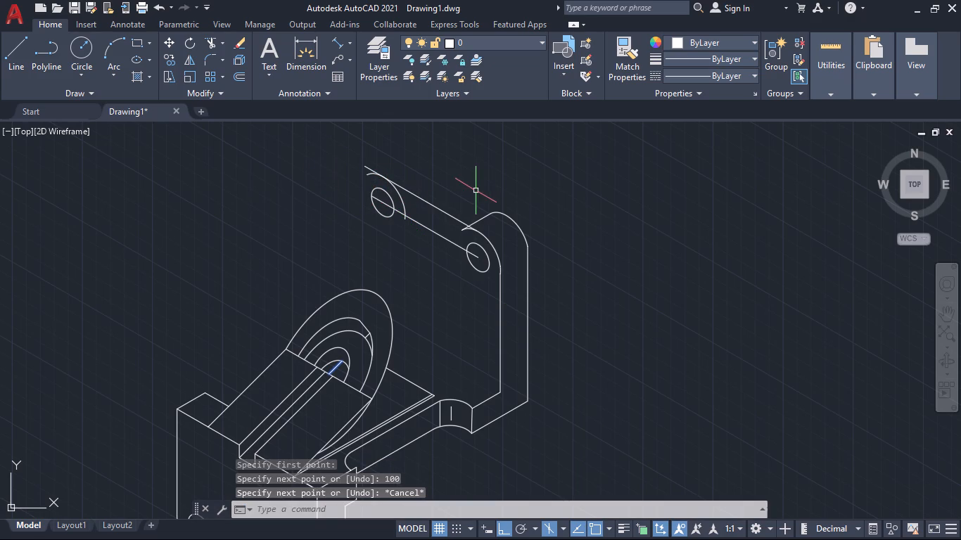
Draw a parallel 100-unit line at 150° from the top of the flange's rear arc.
key(space)
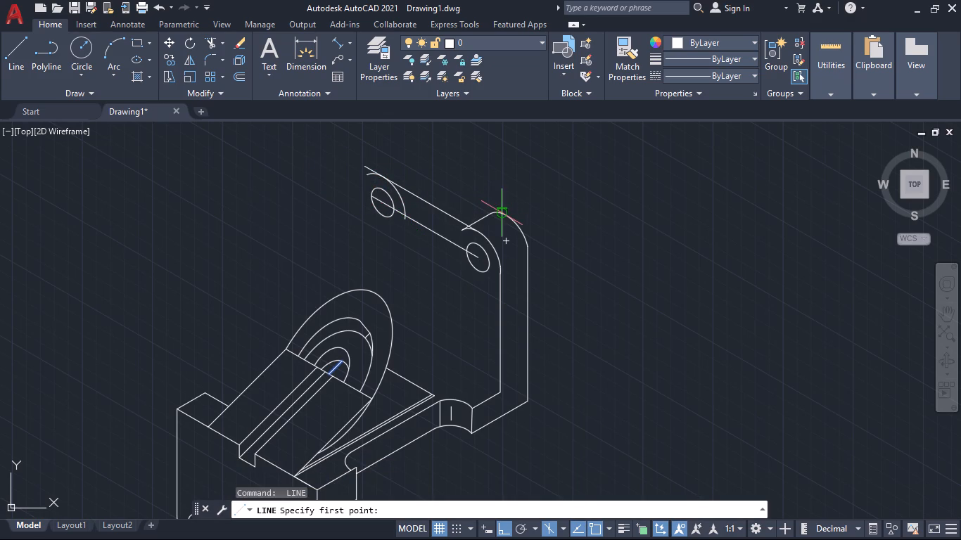
click(503, 213)
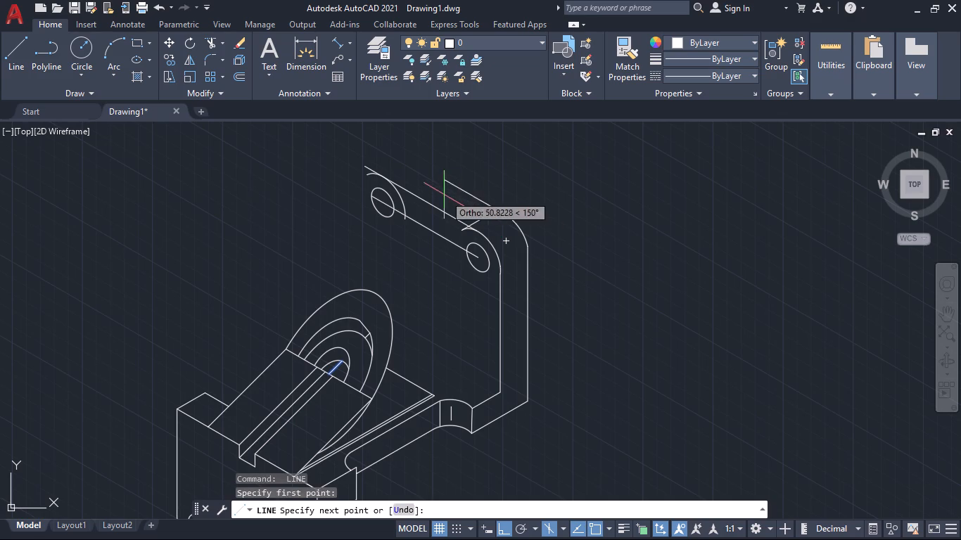
text(100)
key(Return)
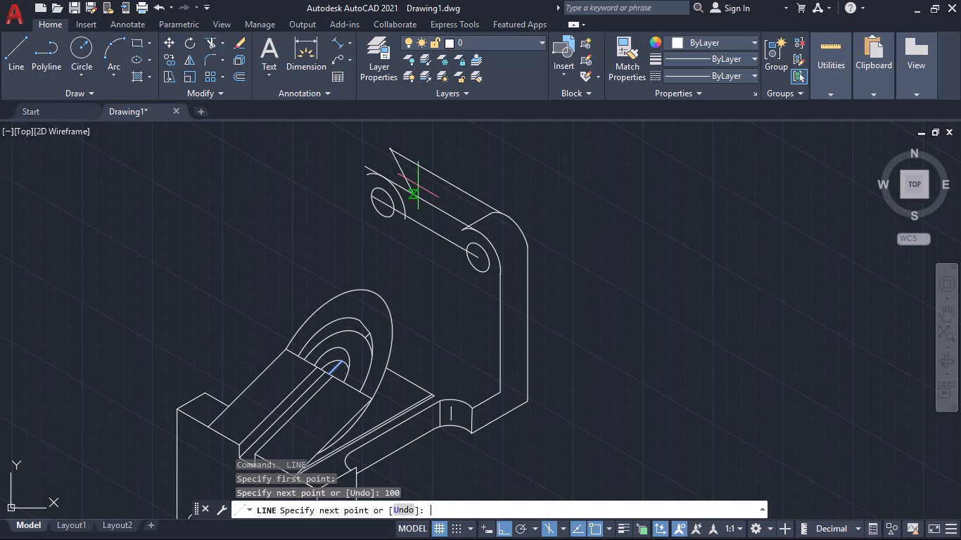
key(space)
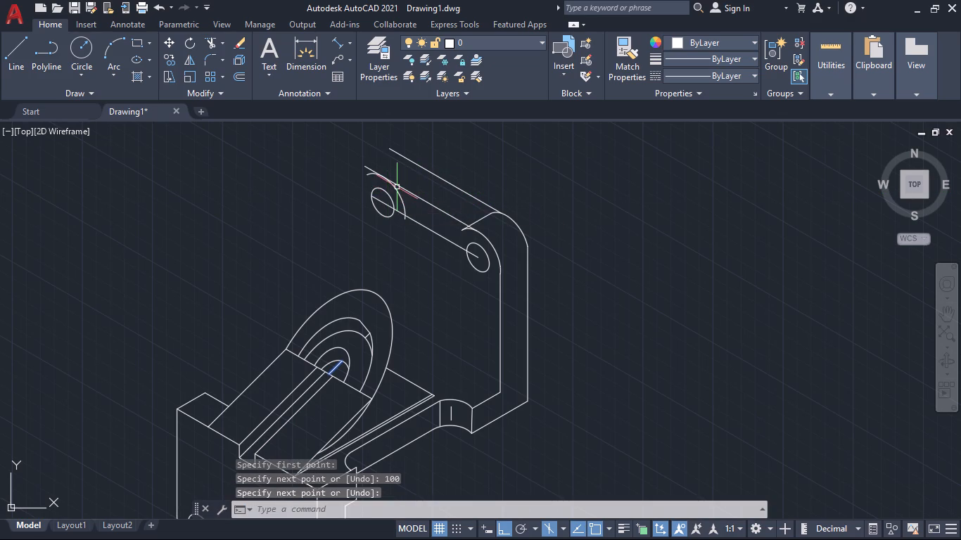
Copy the arc around the far hole 25 units along the 30° axis, using the right isoplane and the hole's centre as base point.
click(397, 193)
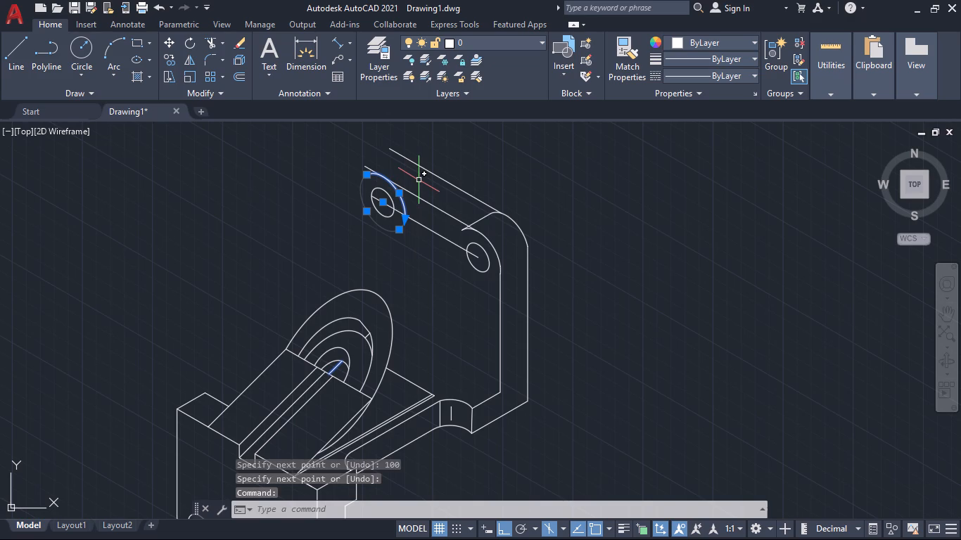
text(co)
key(Return)
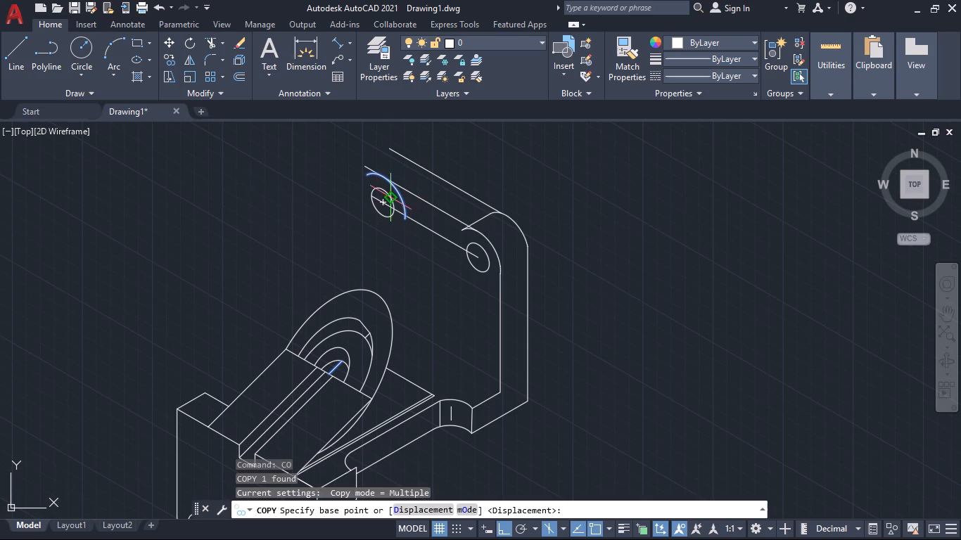
click(382, 202)
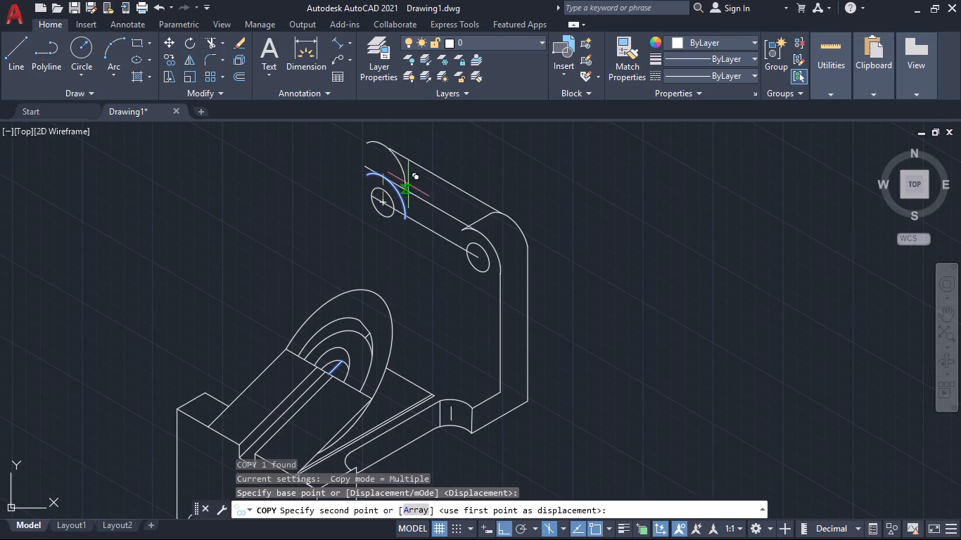
click(564, 525)
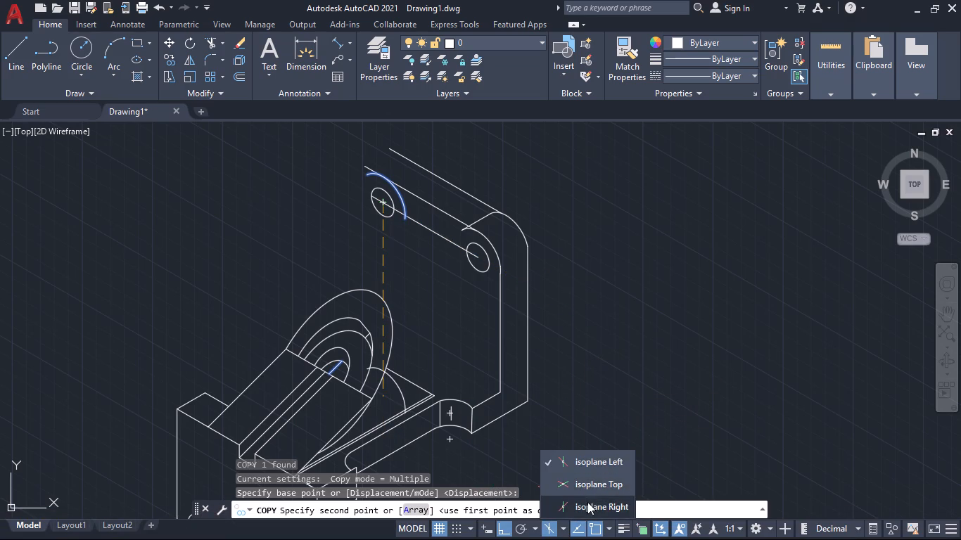
click(587, 502)
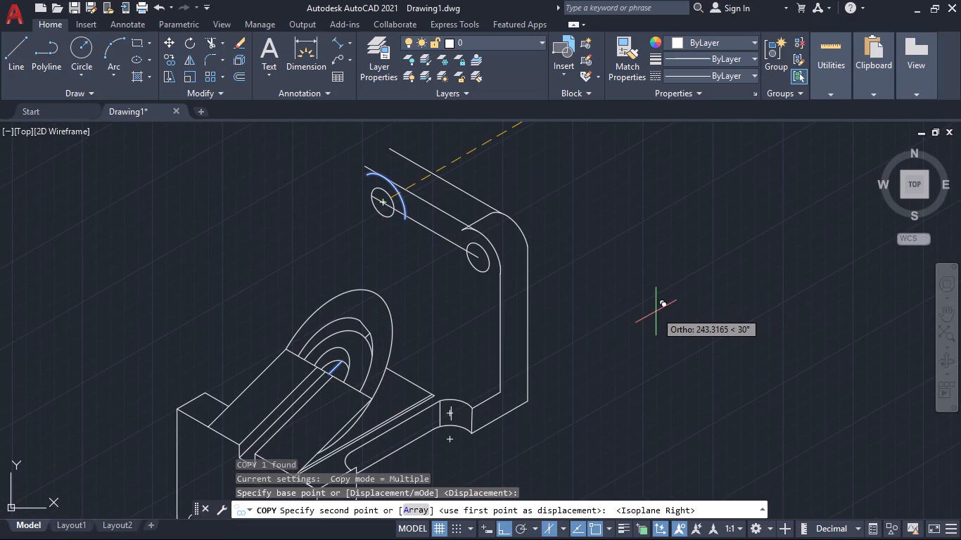
text(25)
key(Return)
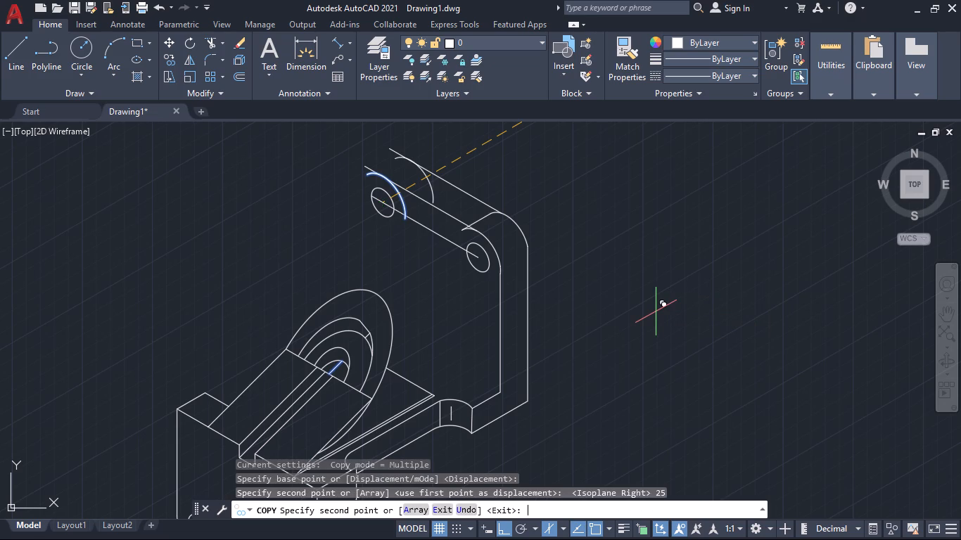
key(grave)
key(Escape)
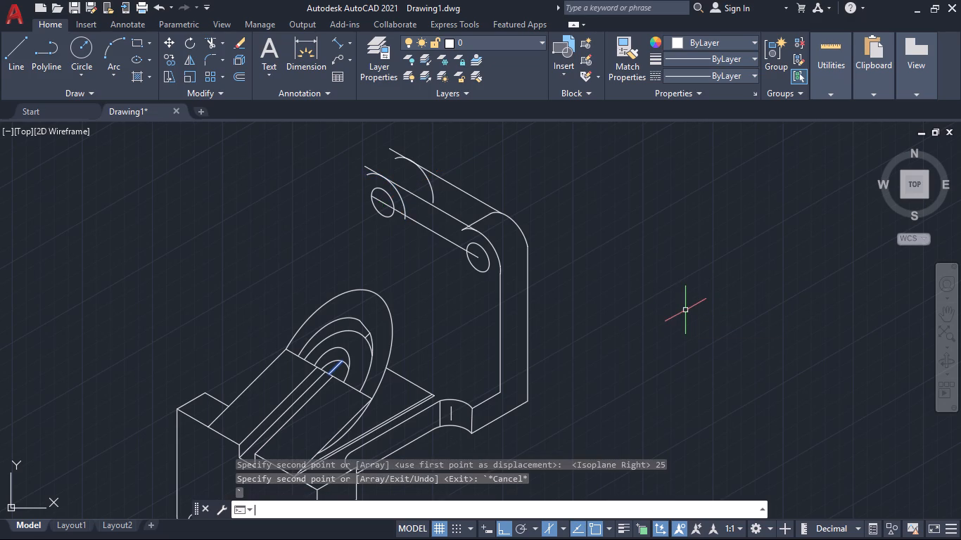
Extend the copied rear arc to the front top edge, and trim its lower part and the rear edge's overhanging end.
text(tr)
key(Return)
shift+click(402, 159)
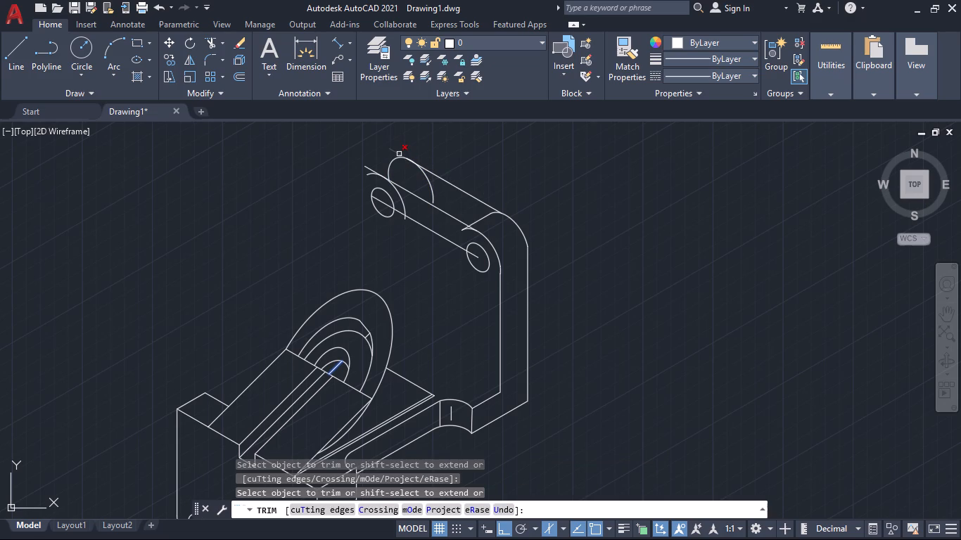
click(399, 154)
click(422, 176)
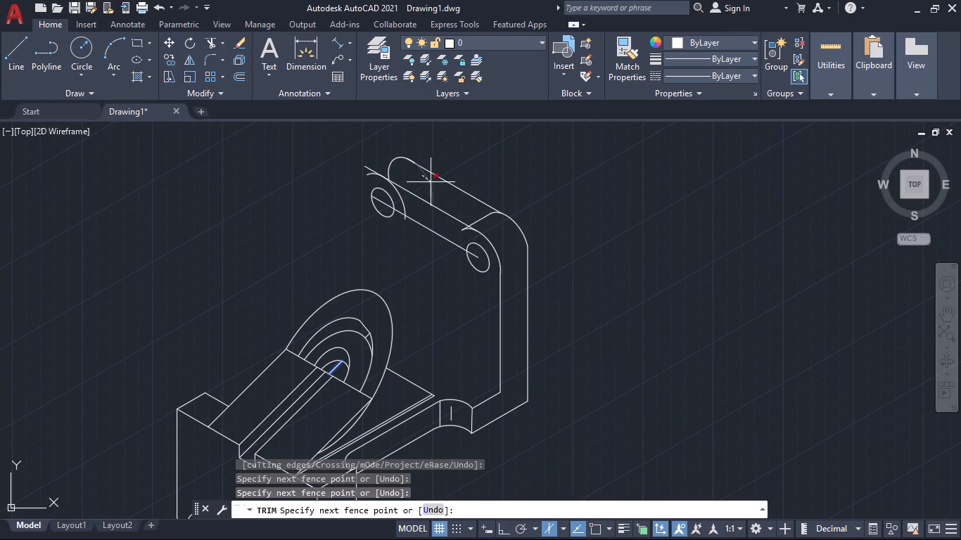
click(431, 182)
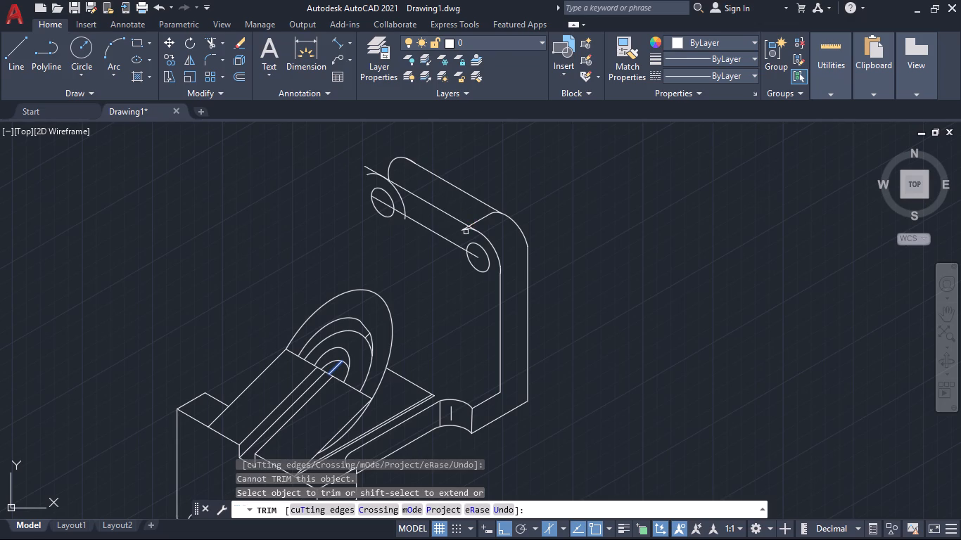
Trim the stubs at the near rounded corner, removing the rear arc's excess and the diagonal line joining the two top edges.
click(465, 231)
click(467, 229)
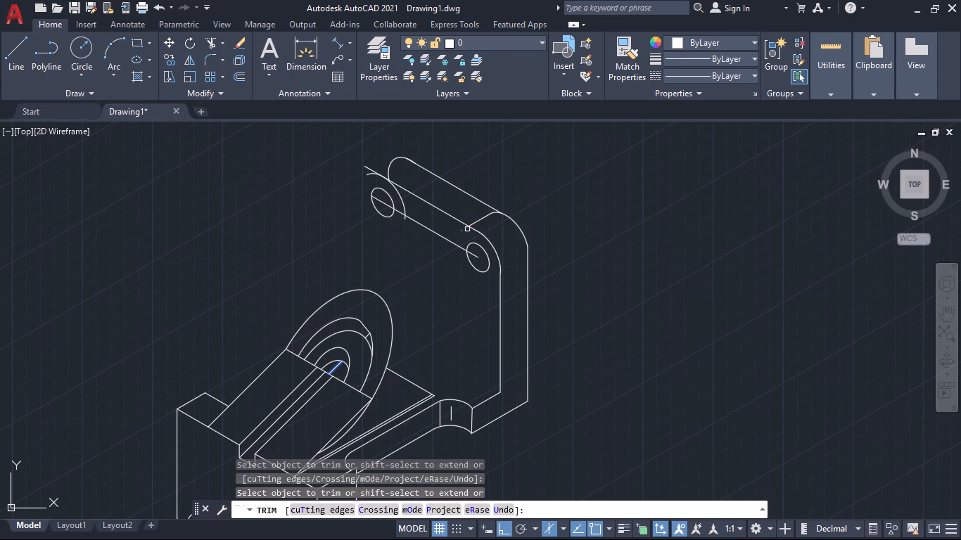
click(434, 231)
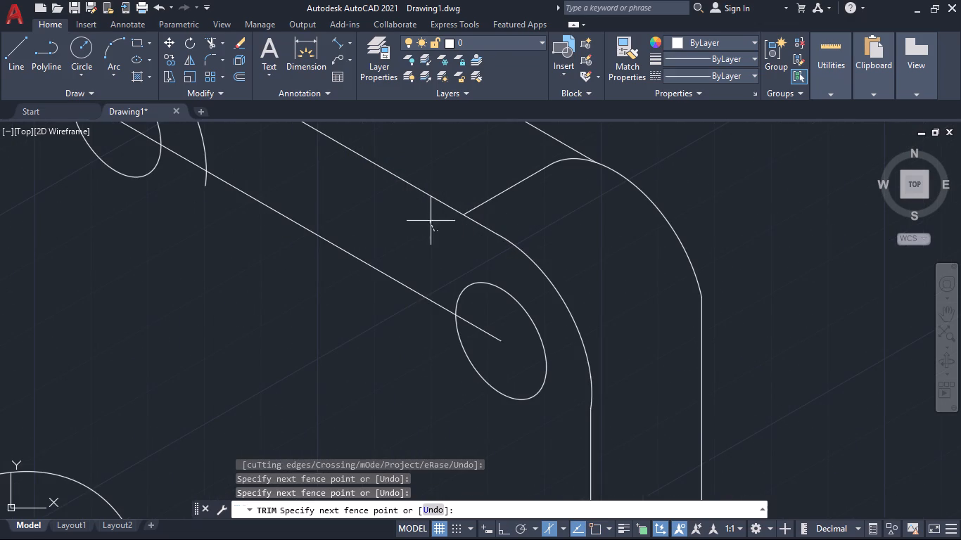
click(443, 233)
click(454, 238)
click(404, 210)
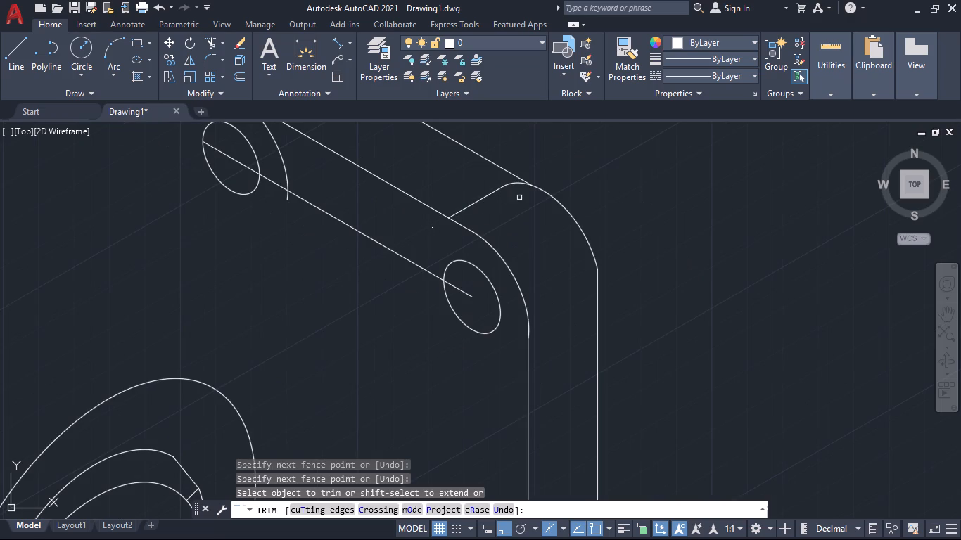
double_click(524, 194)
click(504, 179)
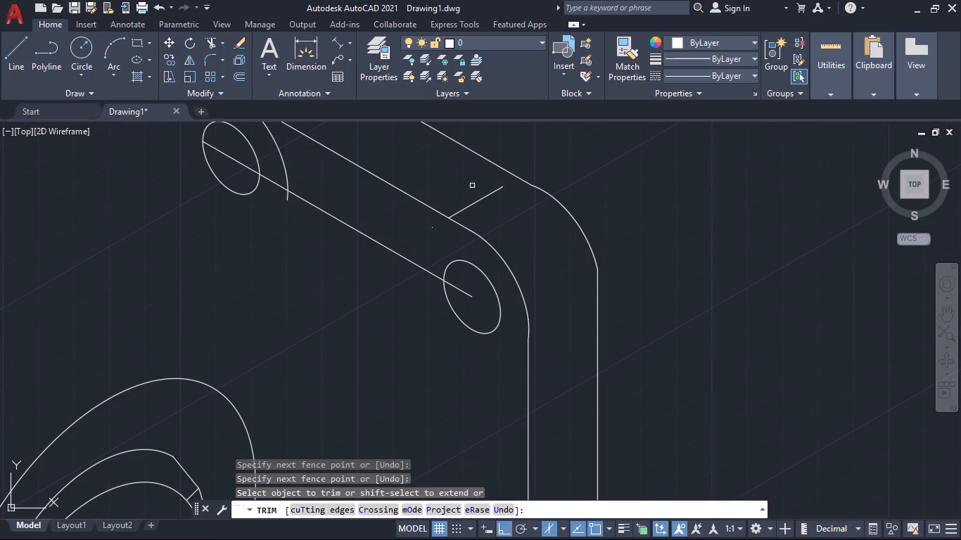
click(471, 186)
click(511, 214)
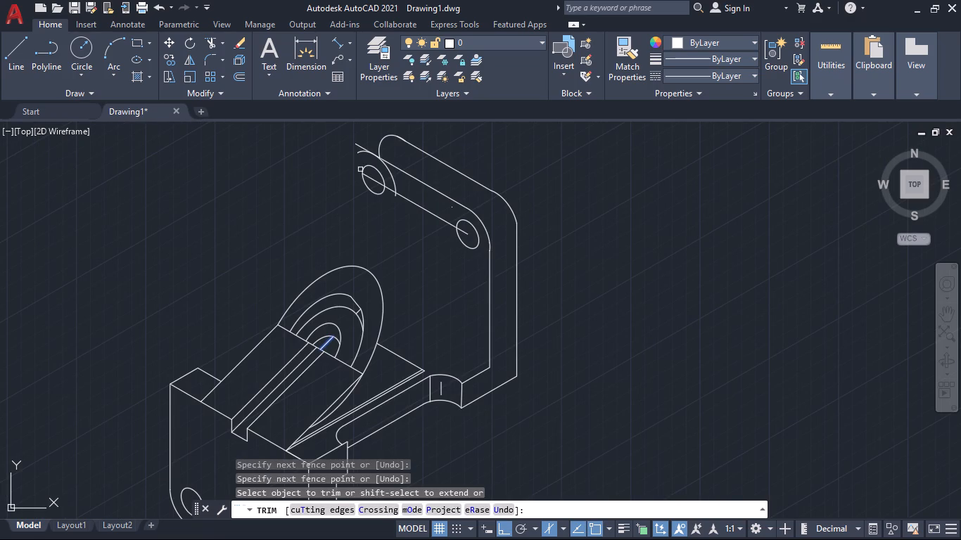
Trim away the part of the front arc that runs beside the far hole below the front top edge, keeping the hole whole.
click(392, 175)
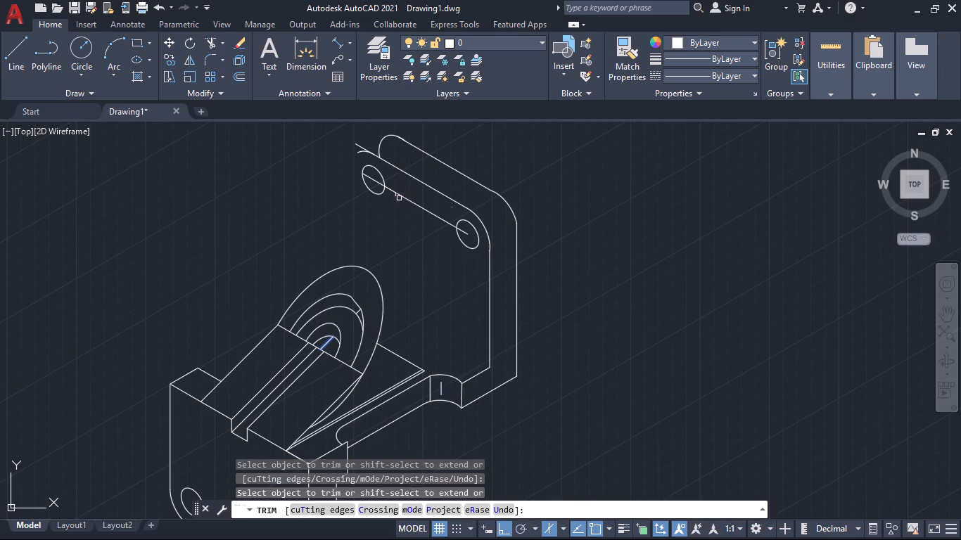
click(378, 188)
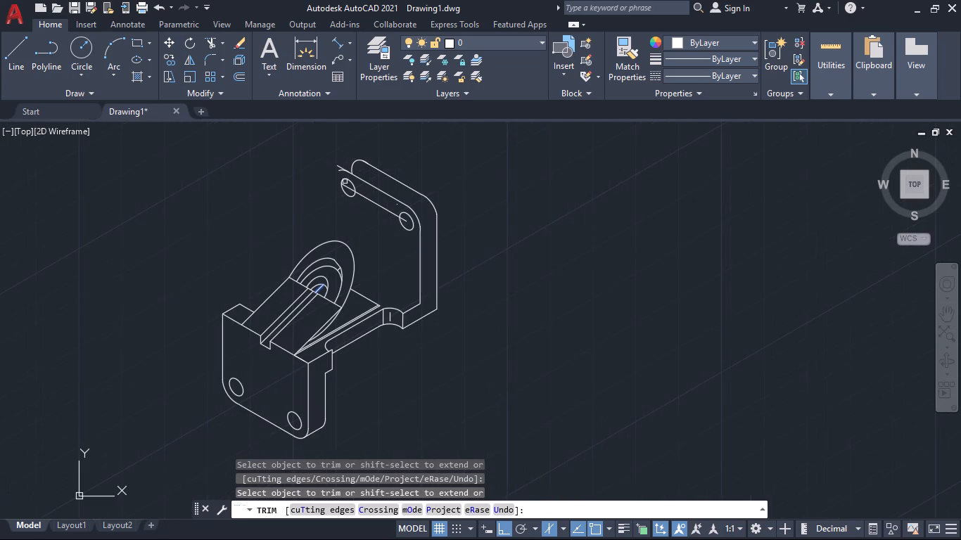
click(345, 188)
key(ctrl+z)
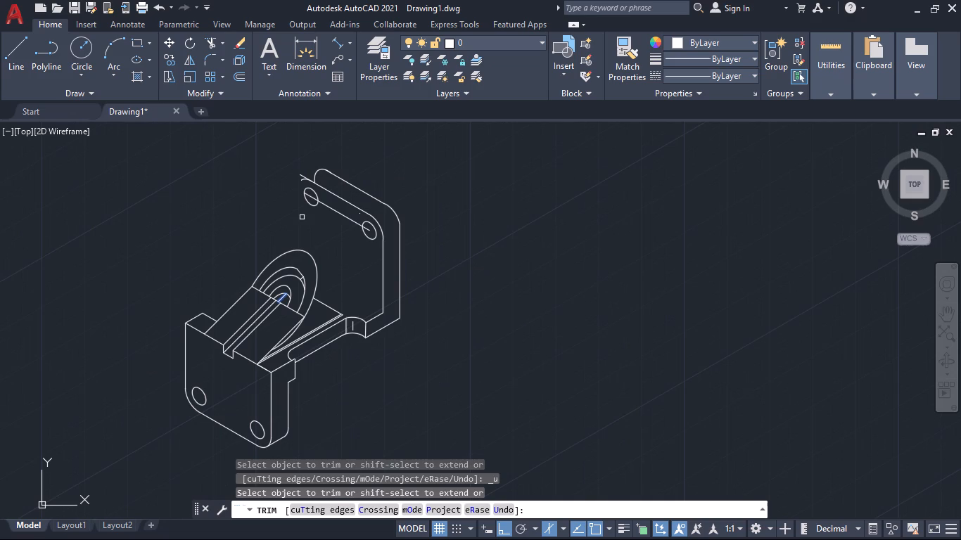
key(Escape)
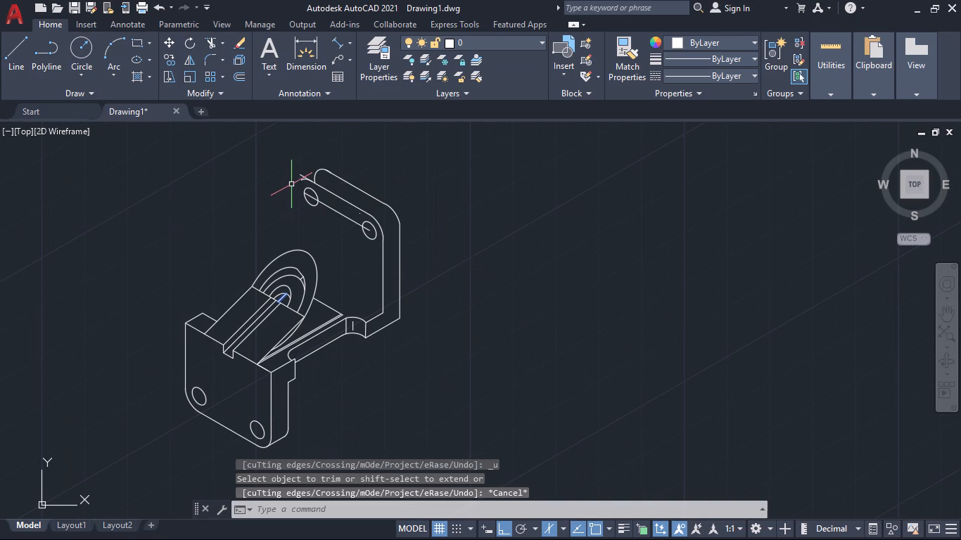
Draw an 85-unit vertical line downward from the far end of the front top edge.
key(l)
key(Return)
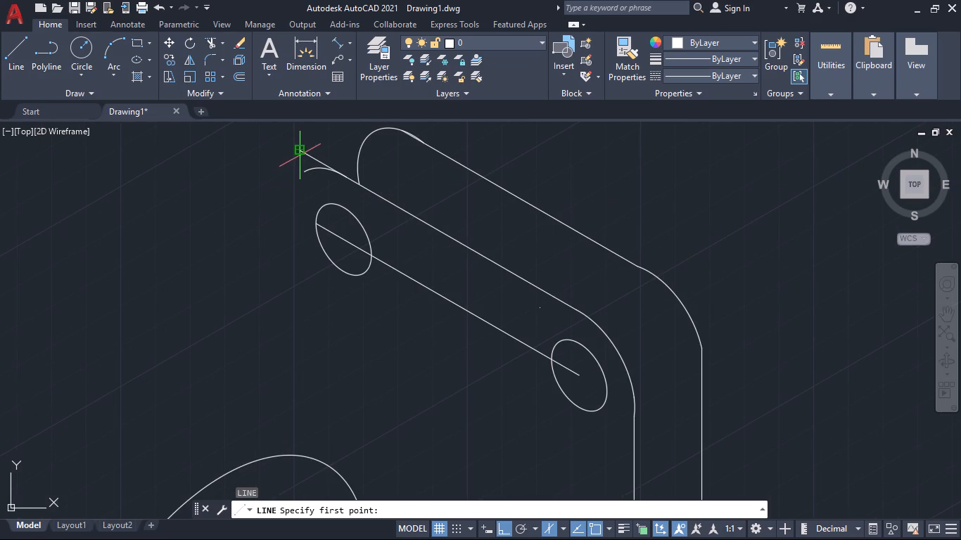
click(300, 153)
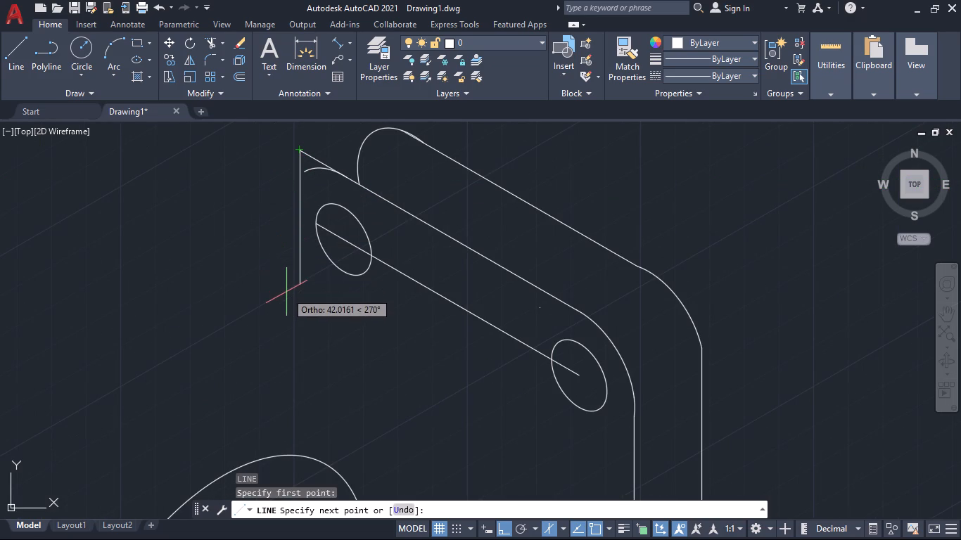
text(85)
key(Return)
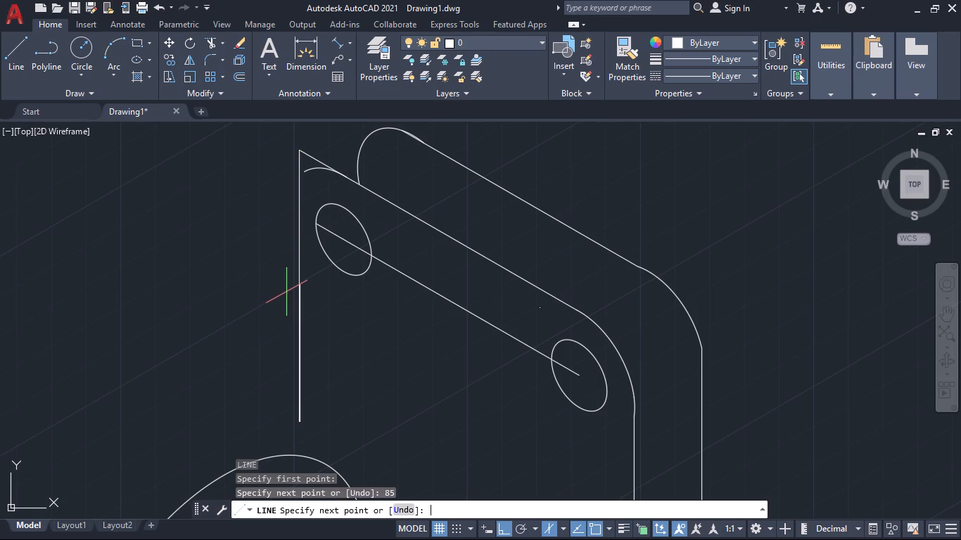
Extend the front arc at the flange's far corner to the vertical line, and trim both edges' stubs above the arc.
key(Escape)
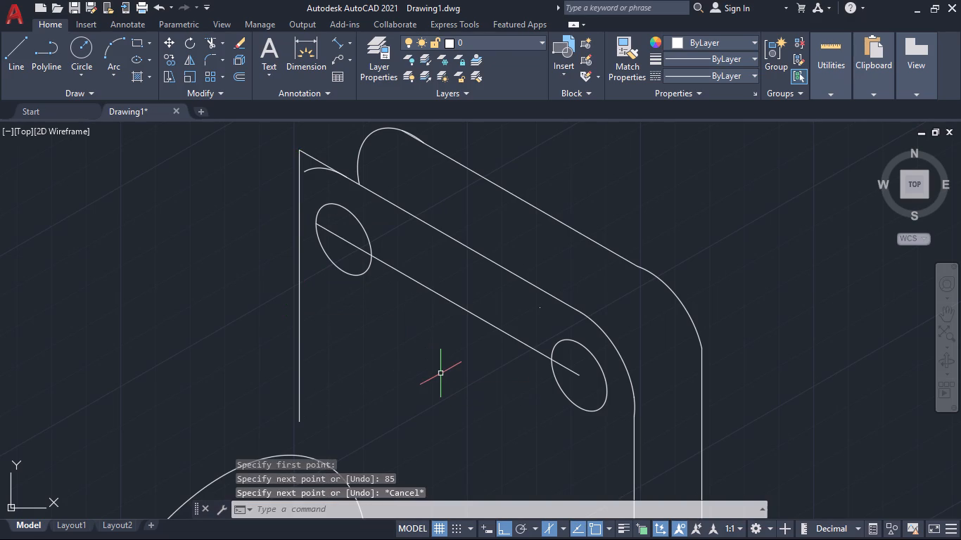
text(tr)
key(Return)
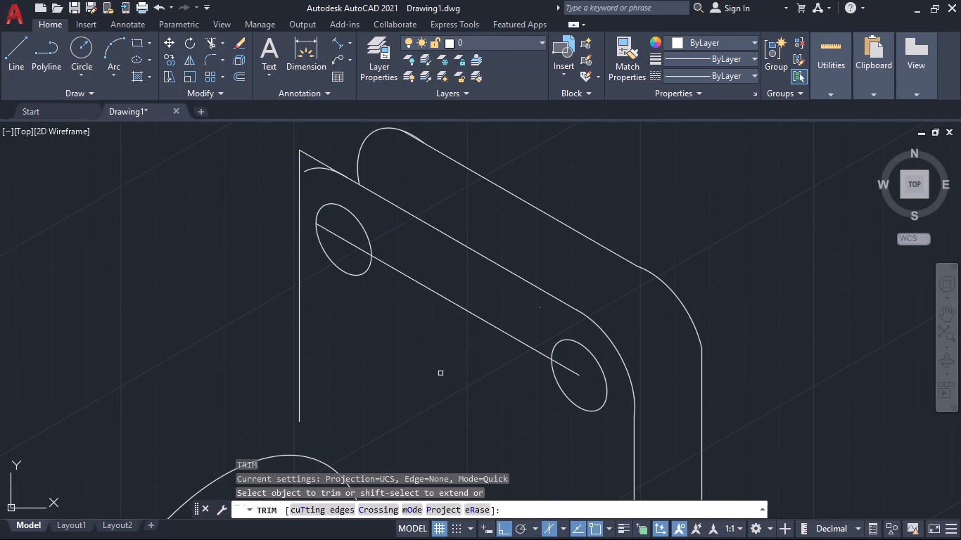
shift+click(309, 168)
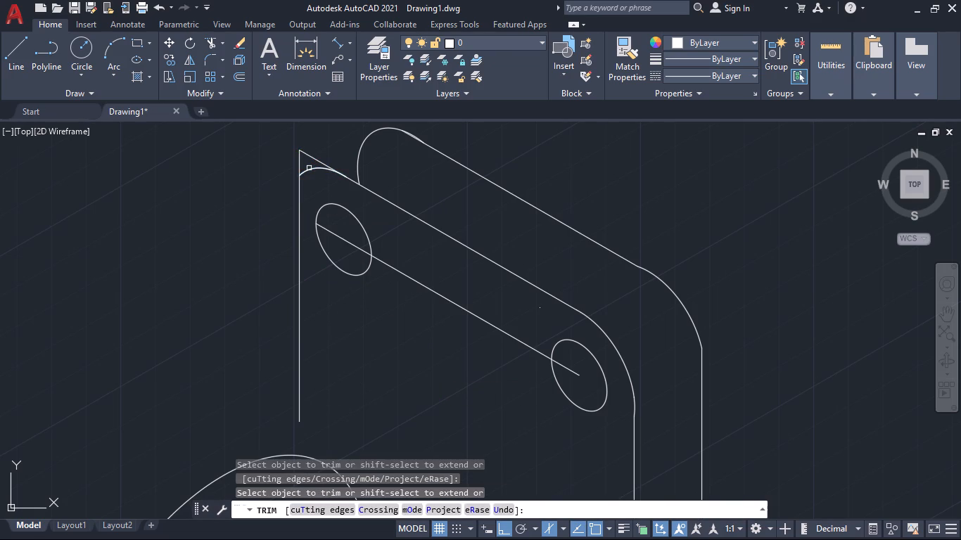
click(326, 159)
click(290, 165)
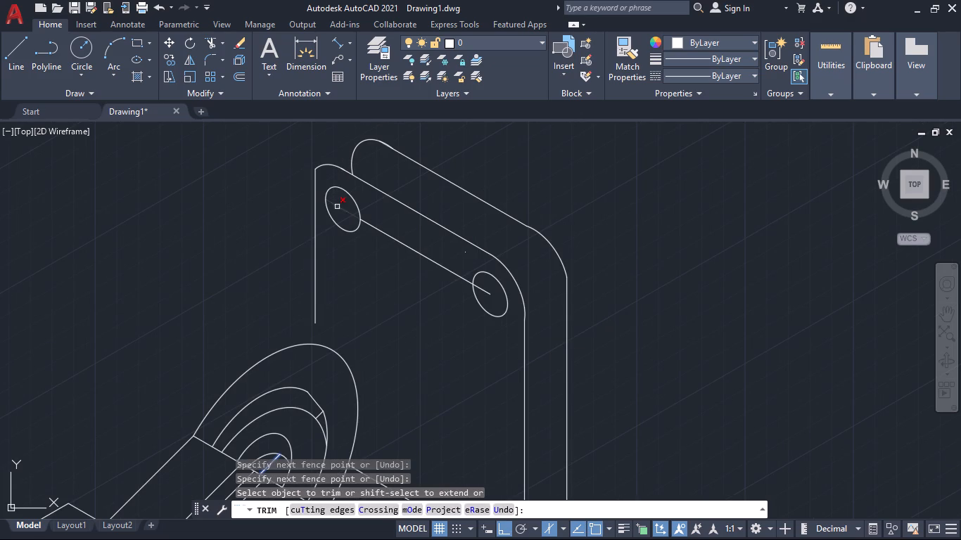
Remove the construction line joining the two hole centres, including its pieces inside the holes.
click(337, 207)
click(384, 233)
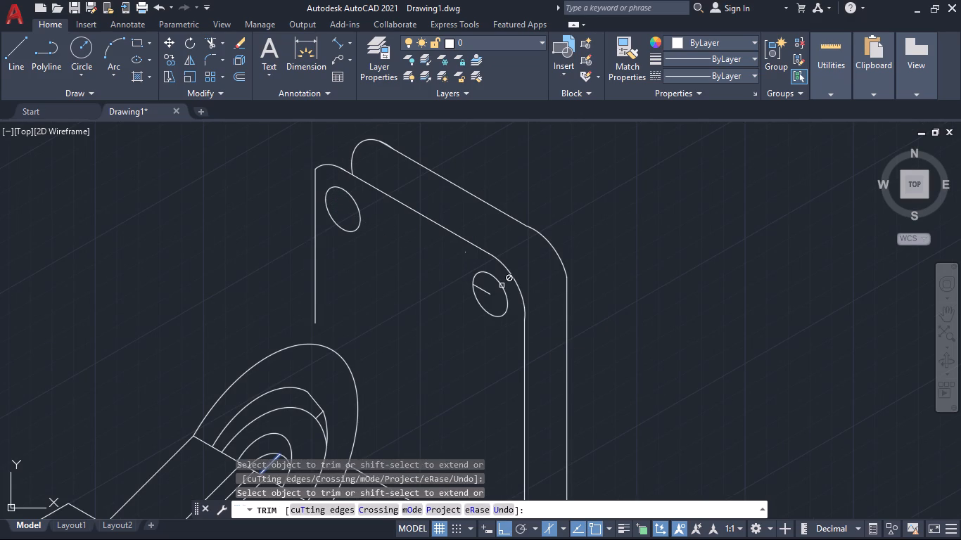
click(485, 293)
Extend the far corner's front arc down to its lower crossing with the vertical line, and trim away that whole vertical line.
shift+click(324, 164)
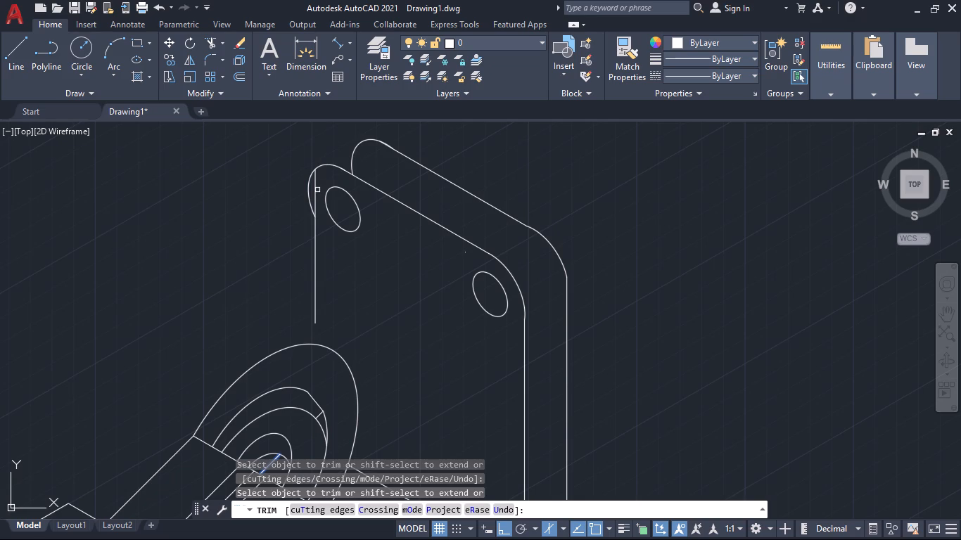
click(314, 193)
click(314, 236)
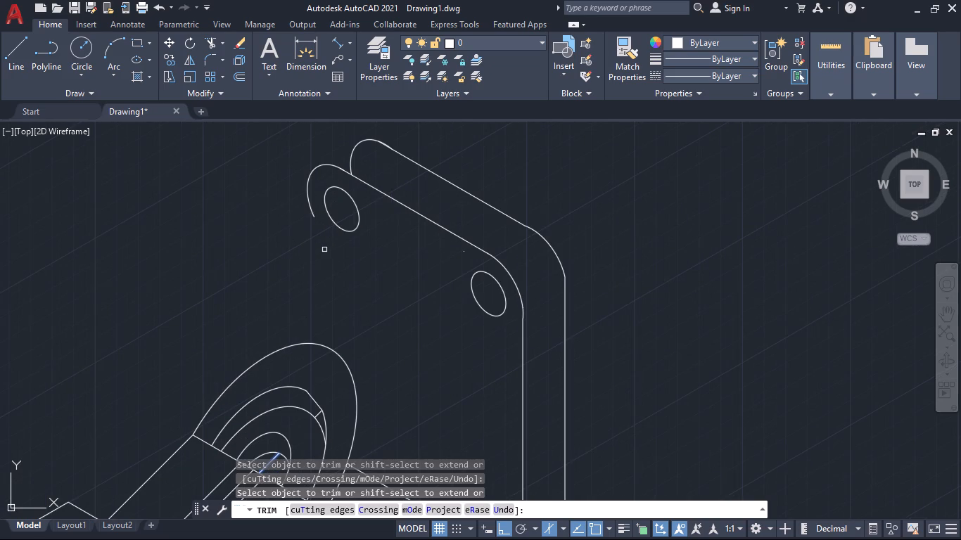
Draw the thickness edge joining the rear and front arcs at the flange's far top corner.
key(Escape)
key(l)
key(Return)
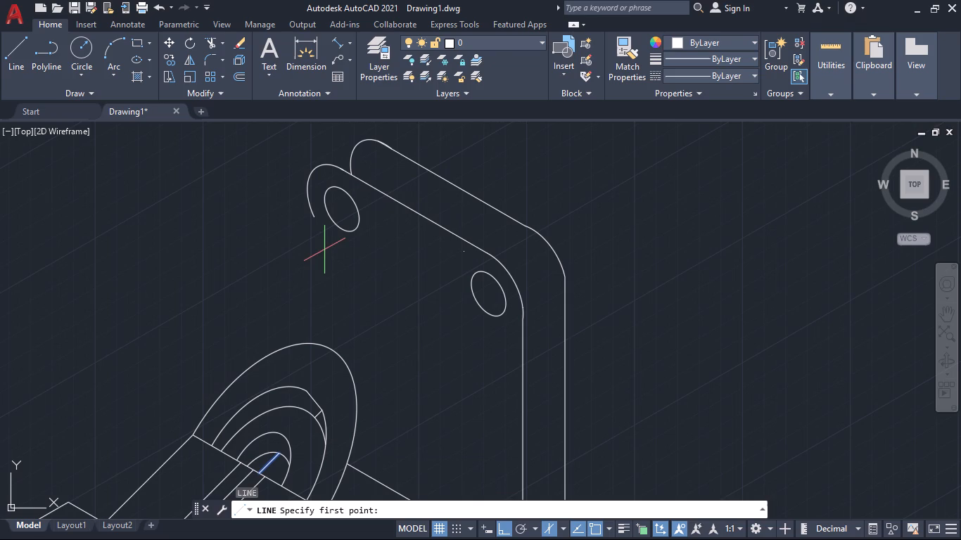
click(361, 139)
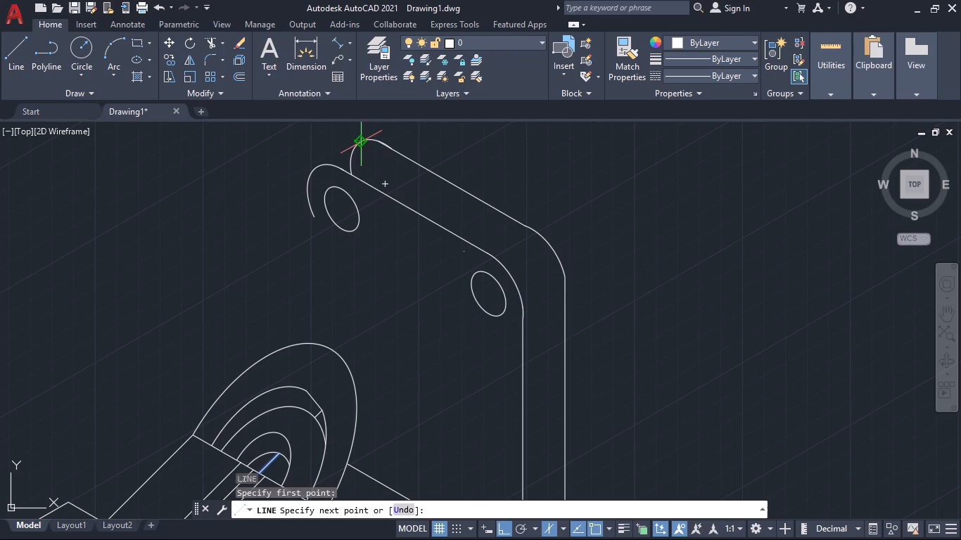
click(317, 165)
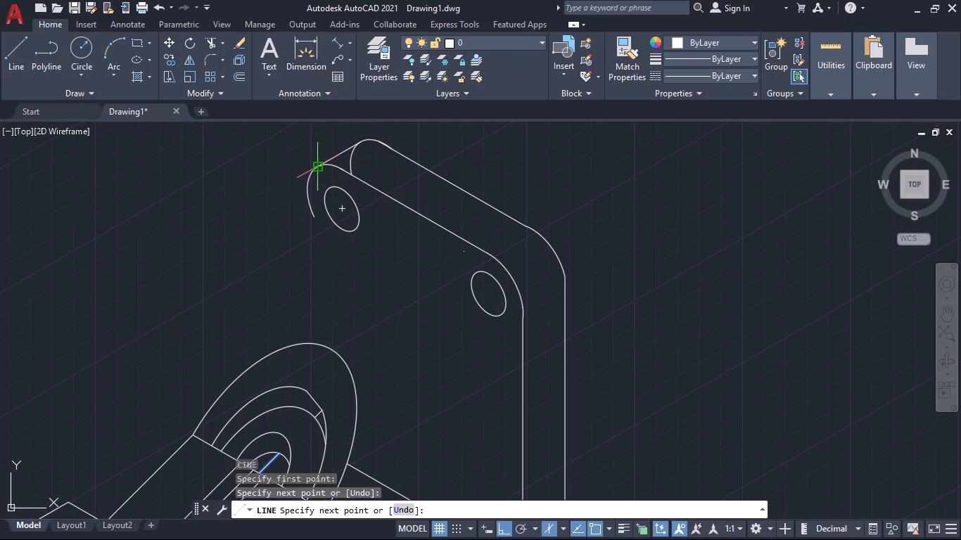
key(space)
Switch to the left isoplane and draw two consecutive 15-unit construction lines from the far hole's centre out past the front arc.
key(space)
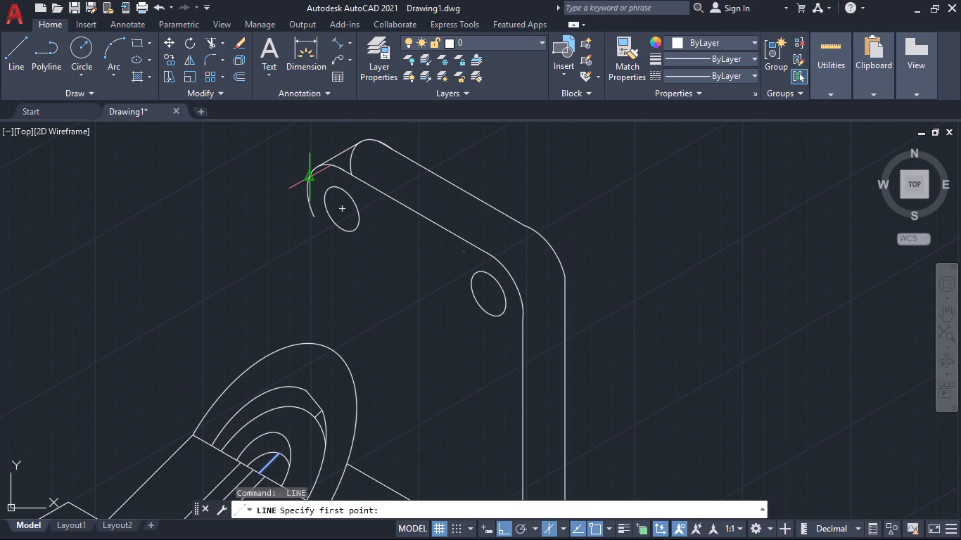
click(341, 205)
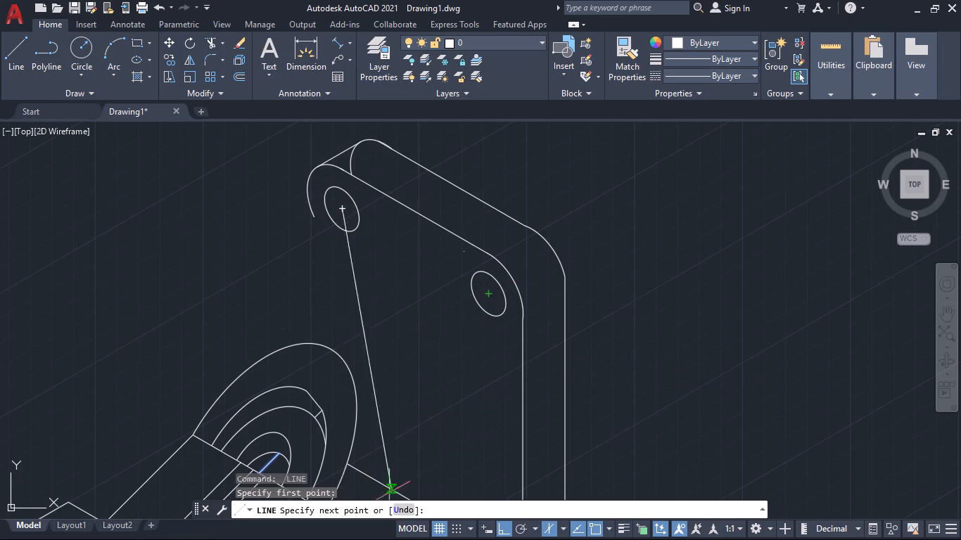
click(559, 525)
click(613, 466)
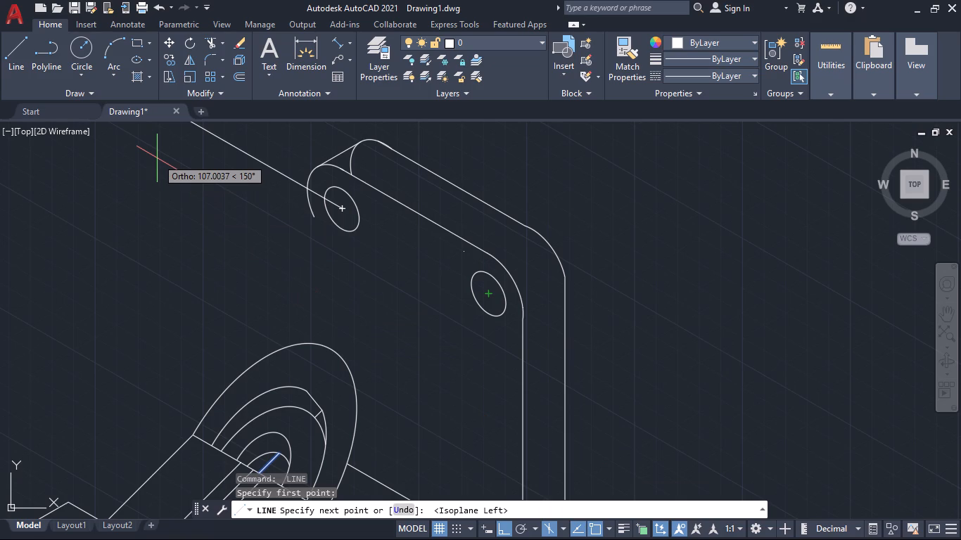
key(1)
key(5)
key(Return)
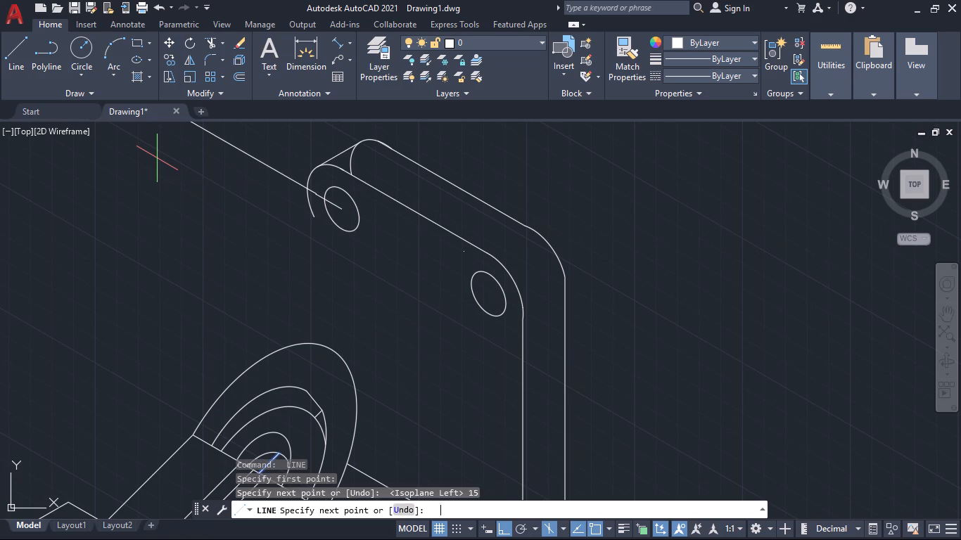
text(15)
key(Return)
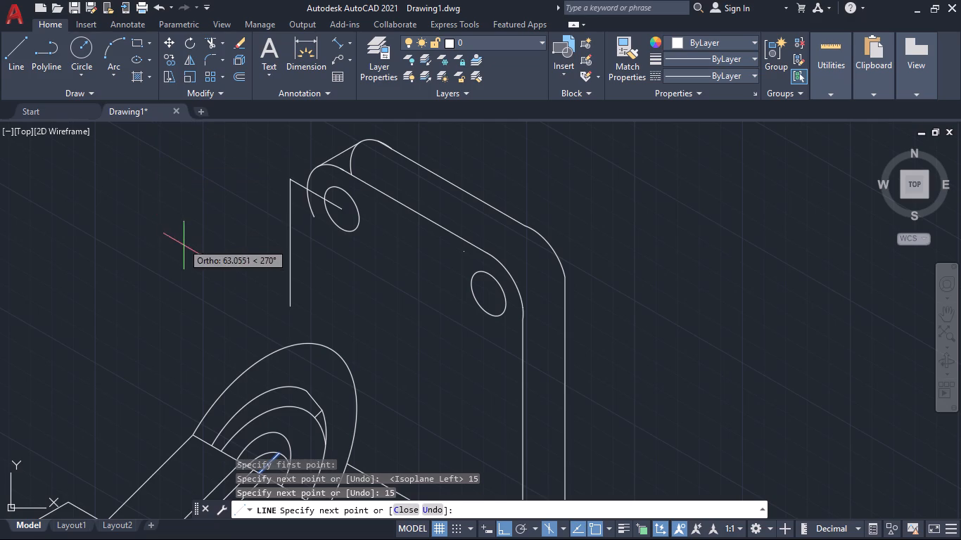
key(space)
Draw a 97.5-unit vertical line downward from where the construction line crosses the far corner's front arc.
key(space)
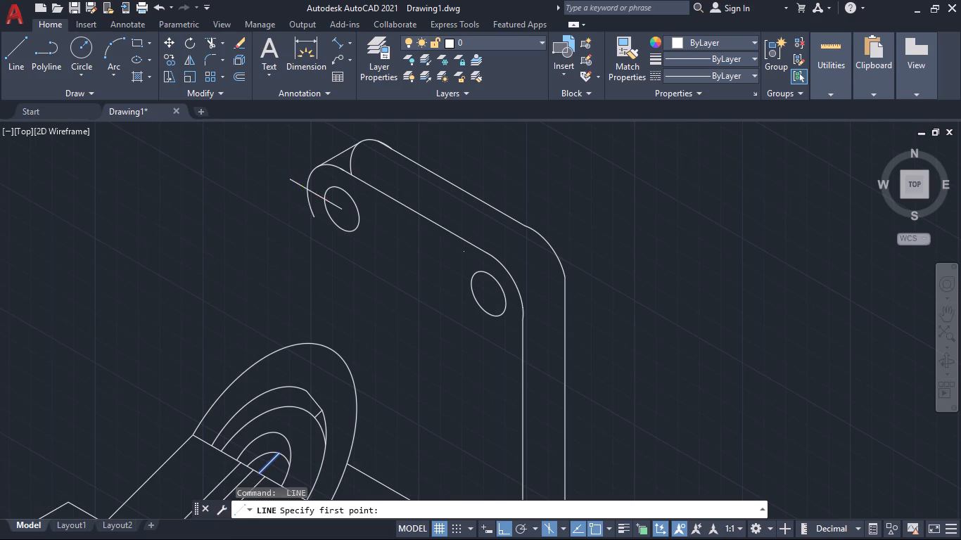
click(293, 188)
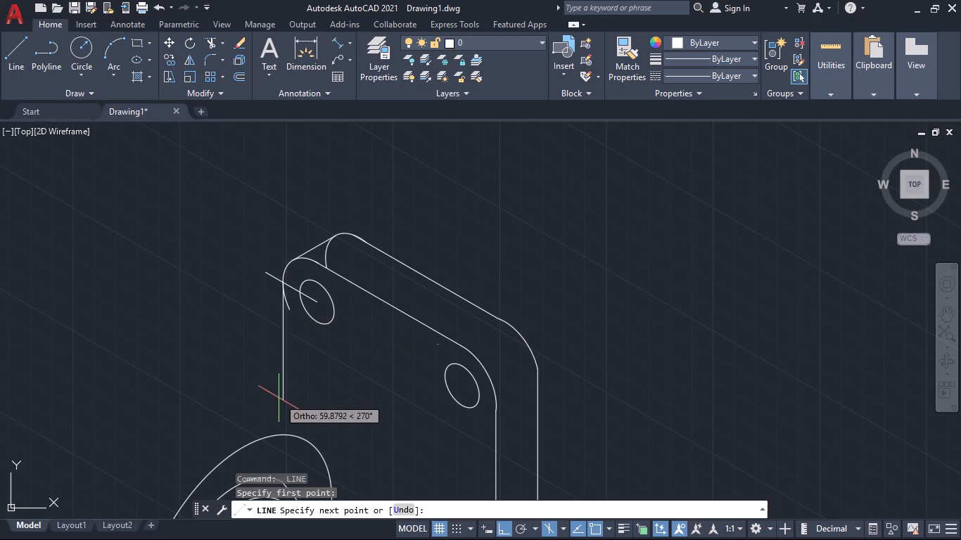
text(97.5)
key(Return)
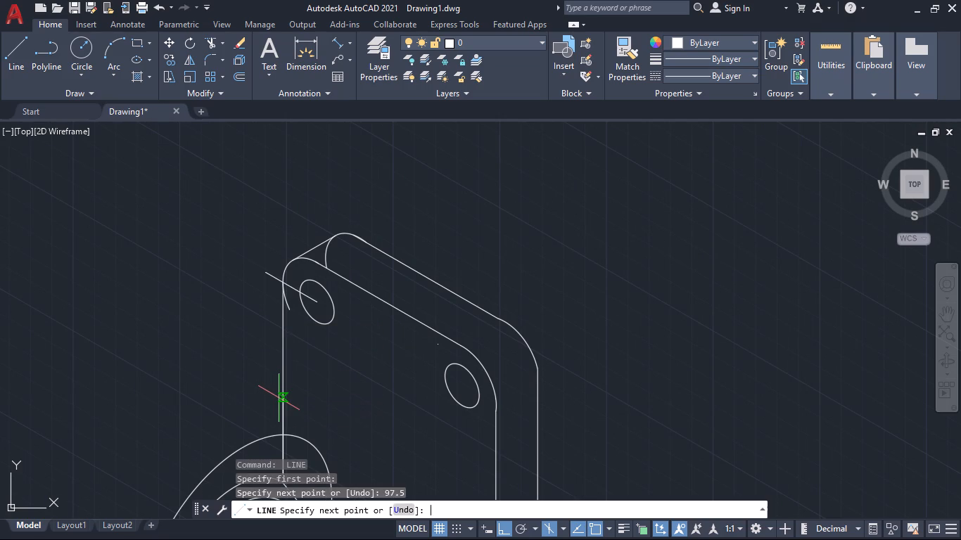
key(space)
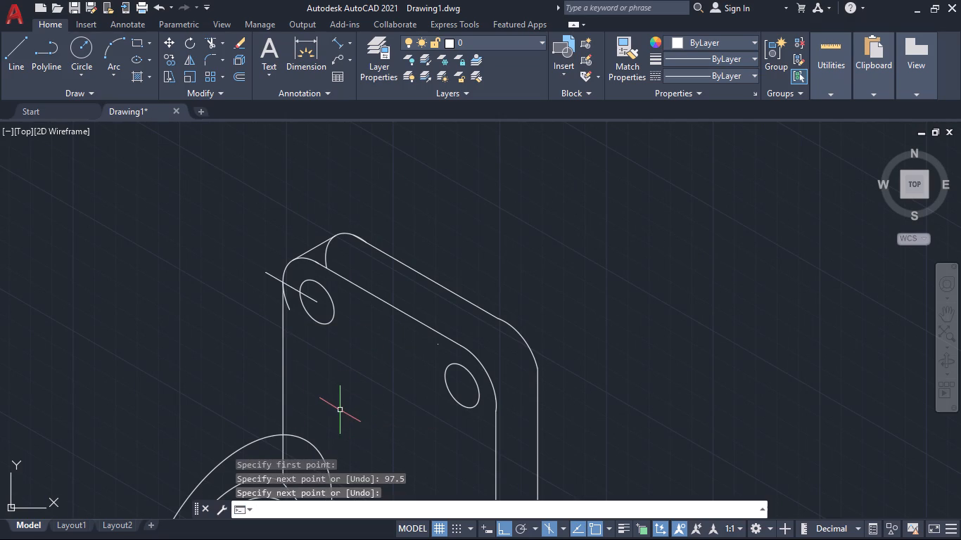
Trim the front arc's end beyond the new vertical edge and remove the construction line through the far hole.
text(tr.)
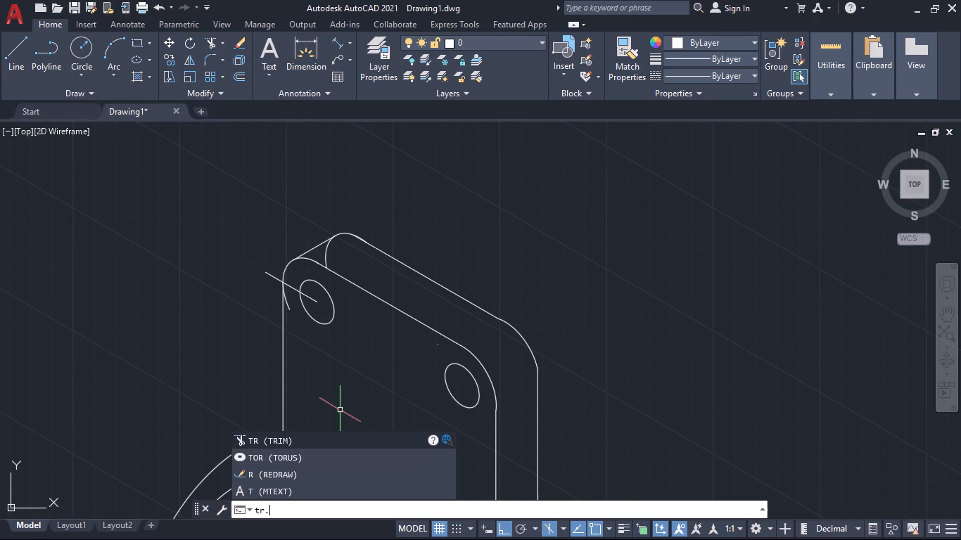
key(BackSpace)
key(Return)
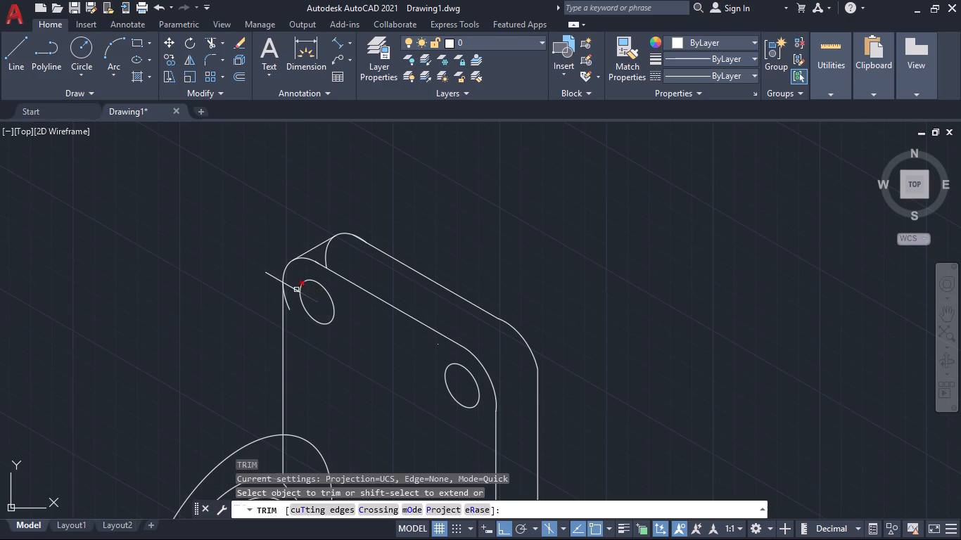
drag(248, 230, 247, 277)
click(247, 277)
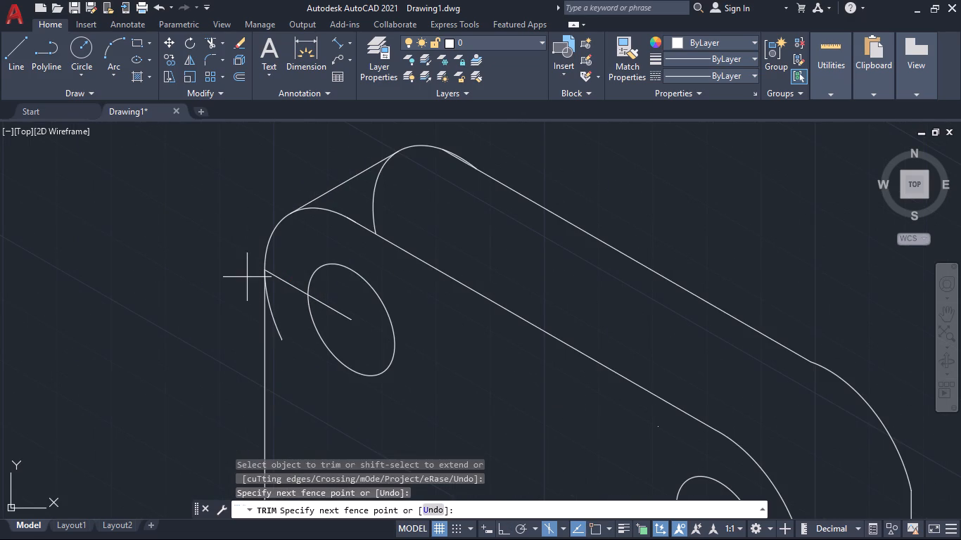
click(245, 281)
click(271, 304)
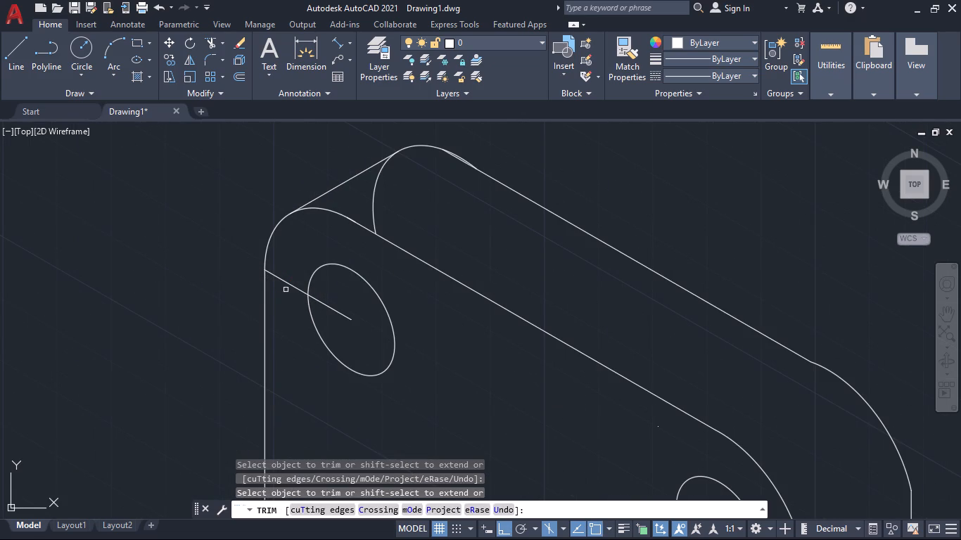
click(290, 284)
click(281, 276)
click(323, 302)
Trim the rear arc's hidden lower part below the thickness edge and its excess along the rear top edge.
click(371, 202)
click(464, 160)
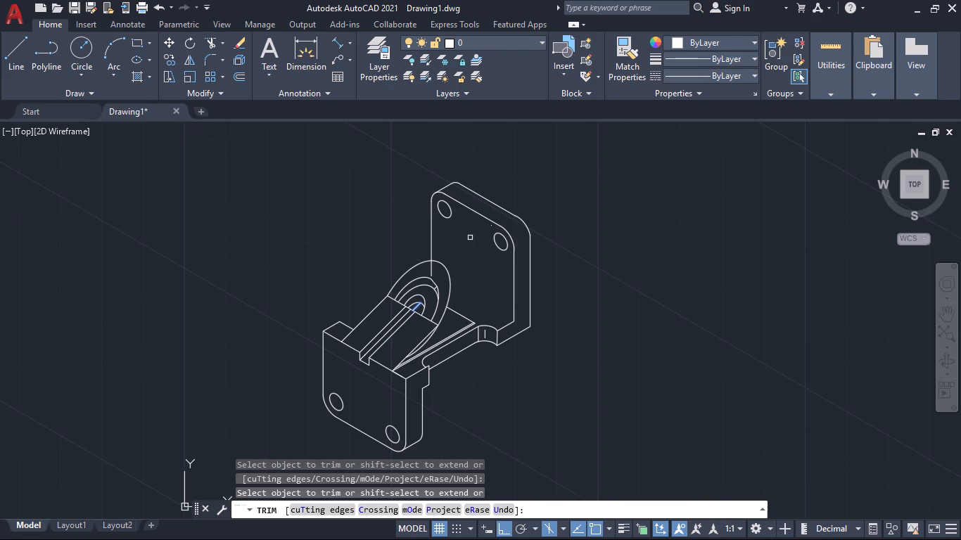
key(Escape)
Draw the flange's front bottom edge from the near vertical edge's lower end toward the boss, as consecutive 100 and 50-unit segments.
key(l)
key(Return)
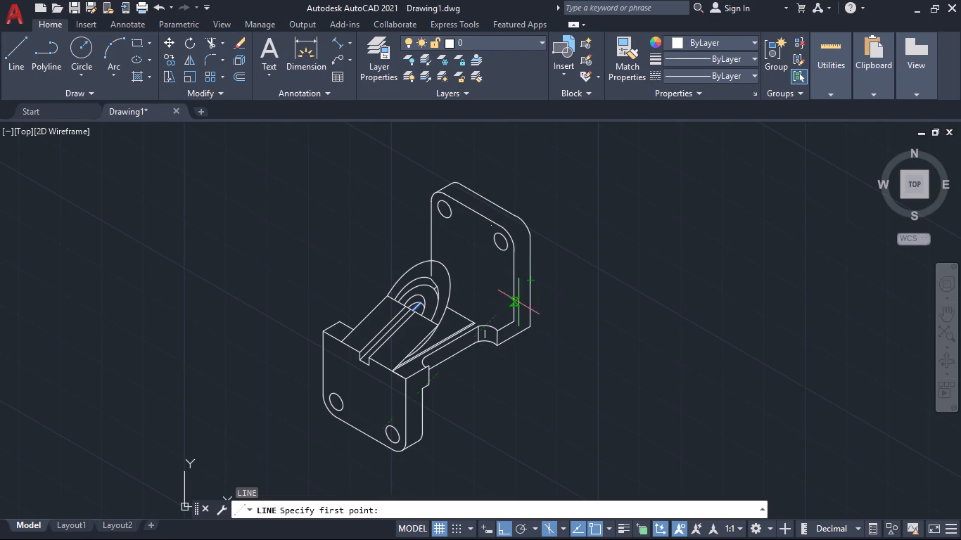
click(514, 320)
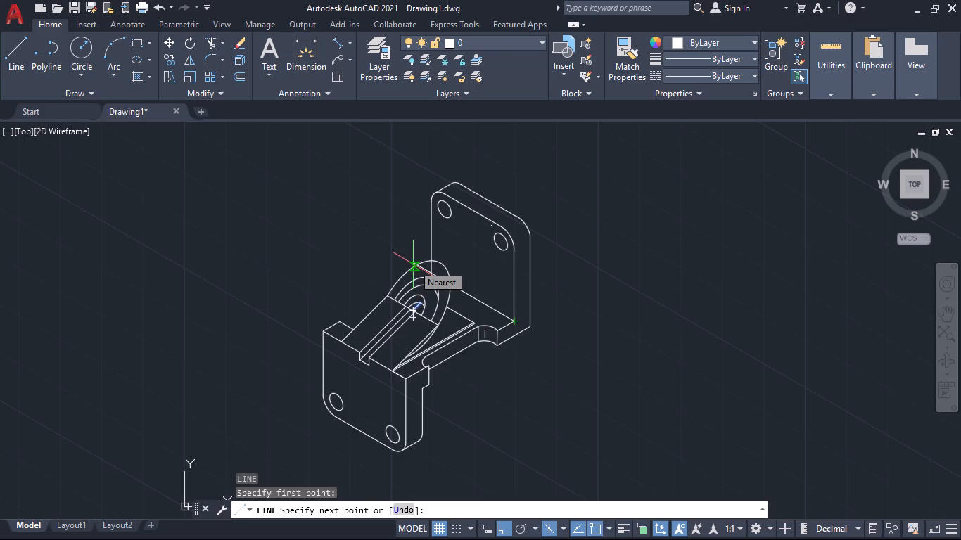
text(100)
key(Return)
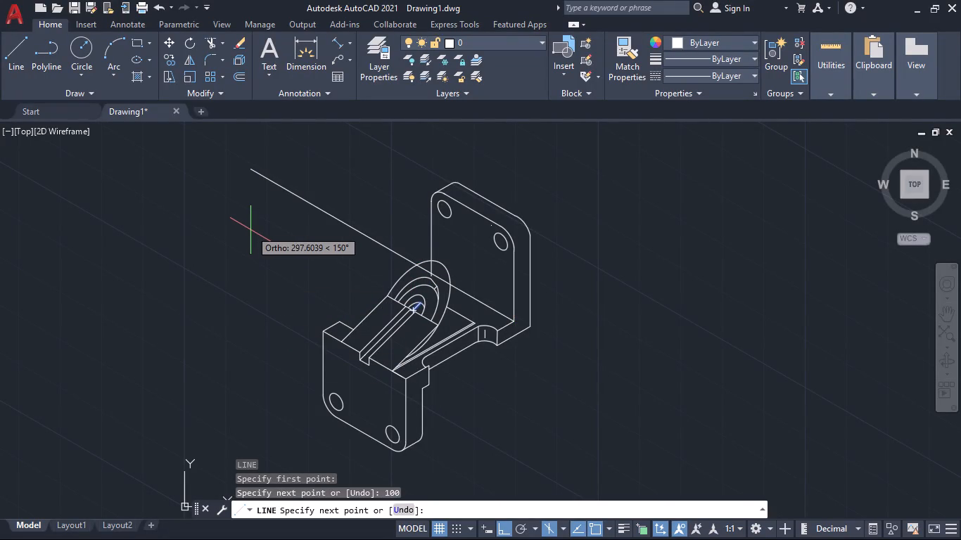
text(50)
key(Return)
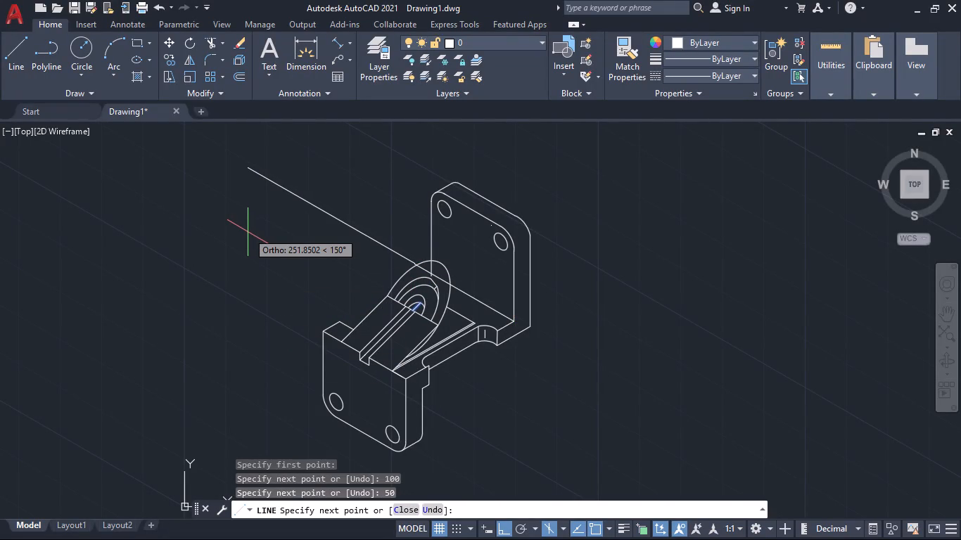
key(Escape)
key(space)
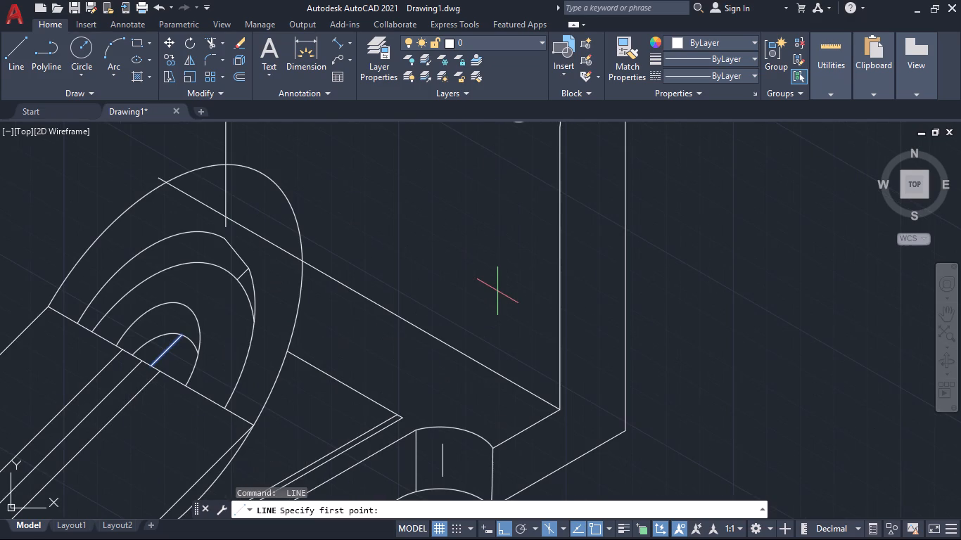
Draw a 2-unit vertical line at the flange's near bottom corner and continue it 150 units parallel to the front bottom edge.
click(559, 406)
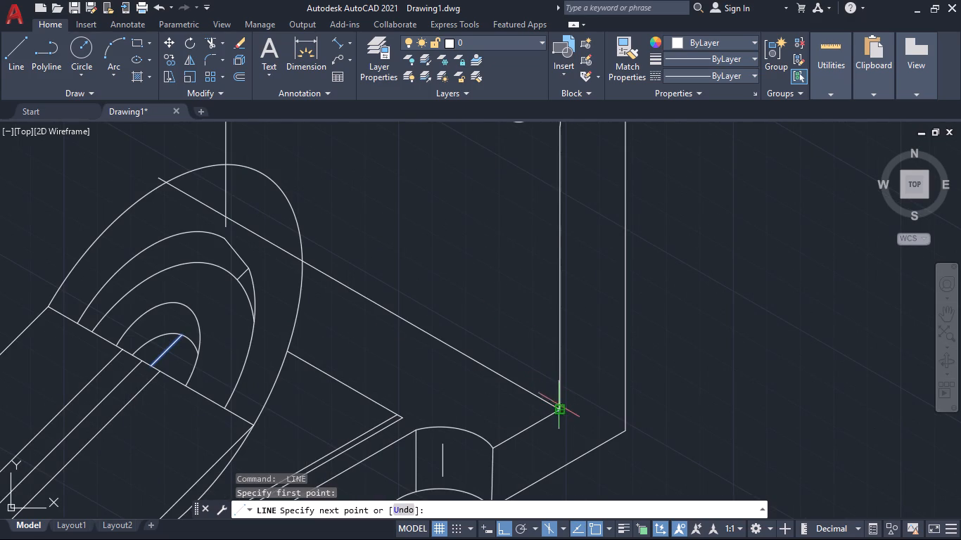
key(2)
key(Return)
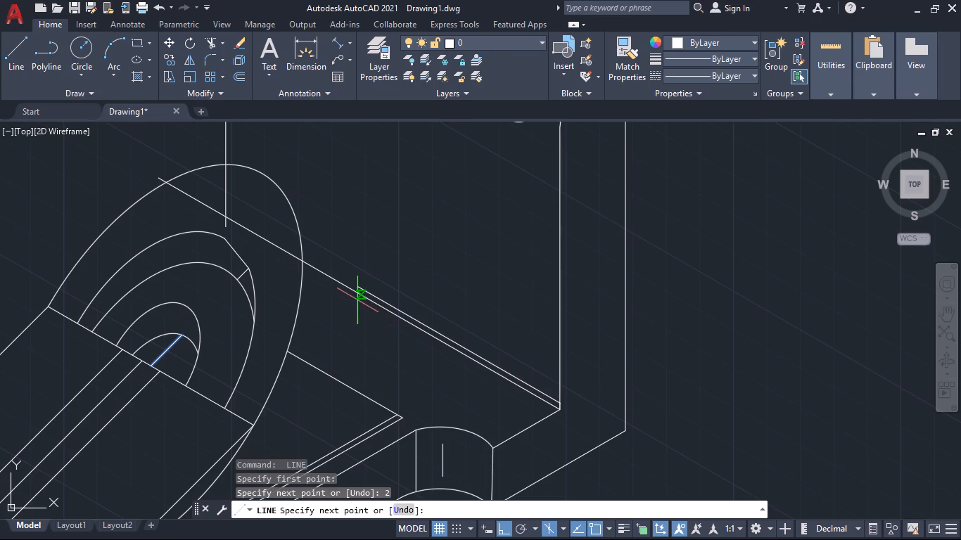
text(150)
key(Return)
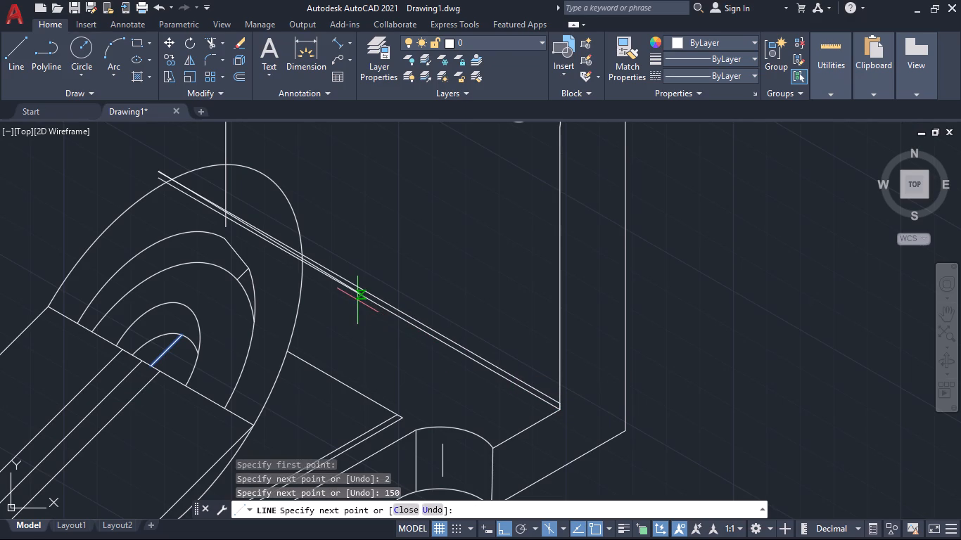
key(Escape)
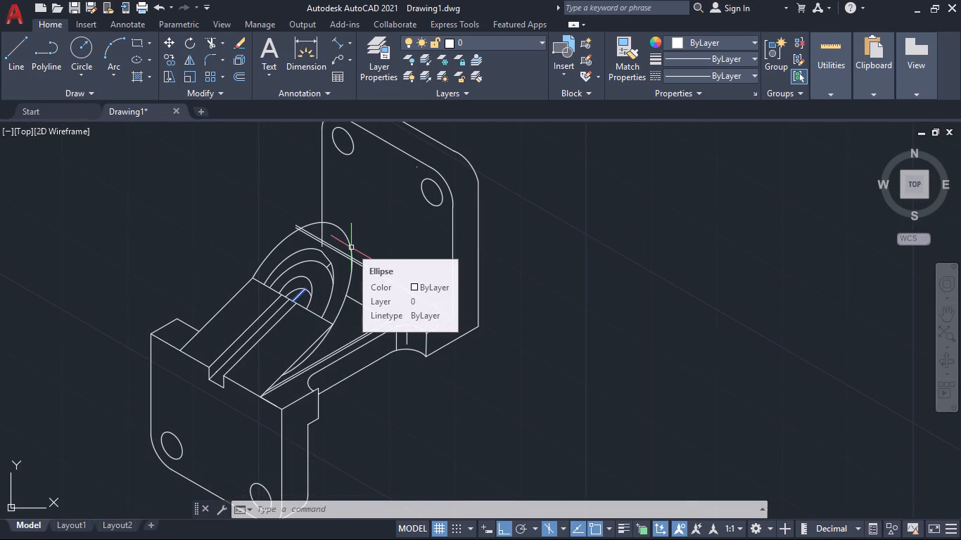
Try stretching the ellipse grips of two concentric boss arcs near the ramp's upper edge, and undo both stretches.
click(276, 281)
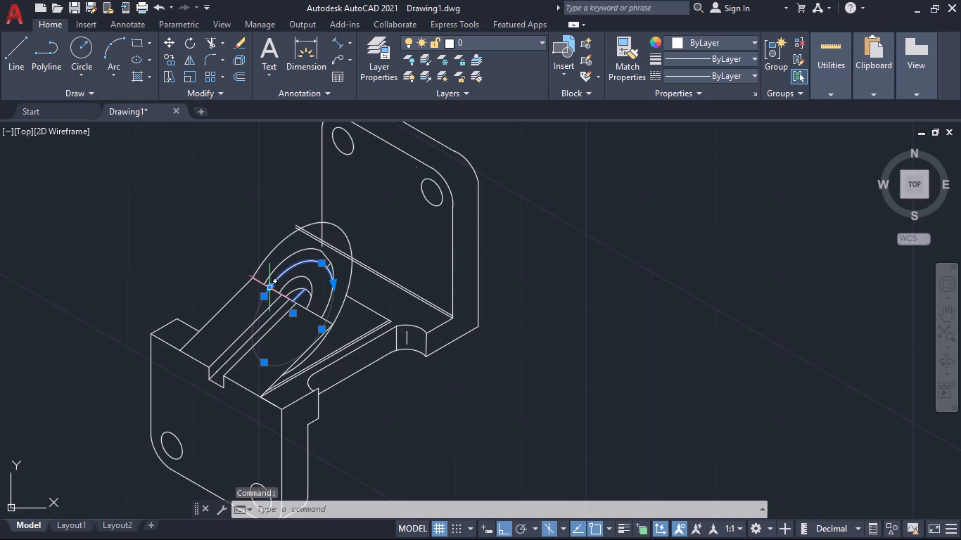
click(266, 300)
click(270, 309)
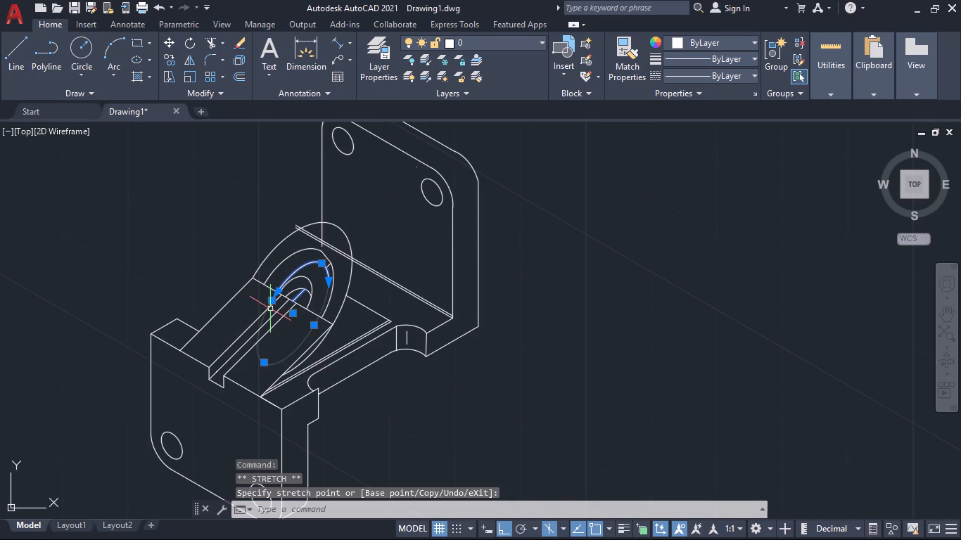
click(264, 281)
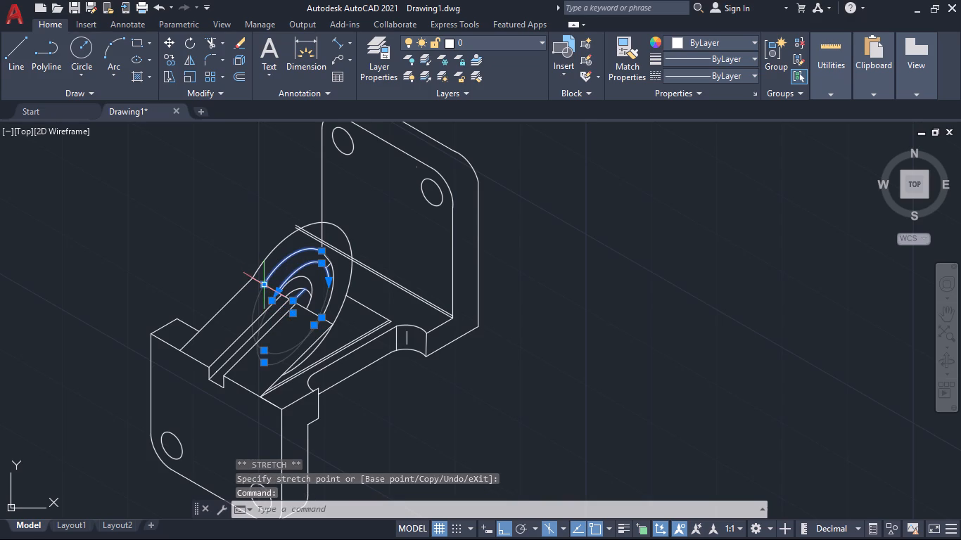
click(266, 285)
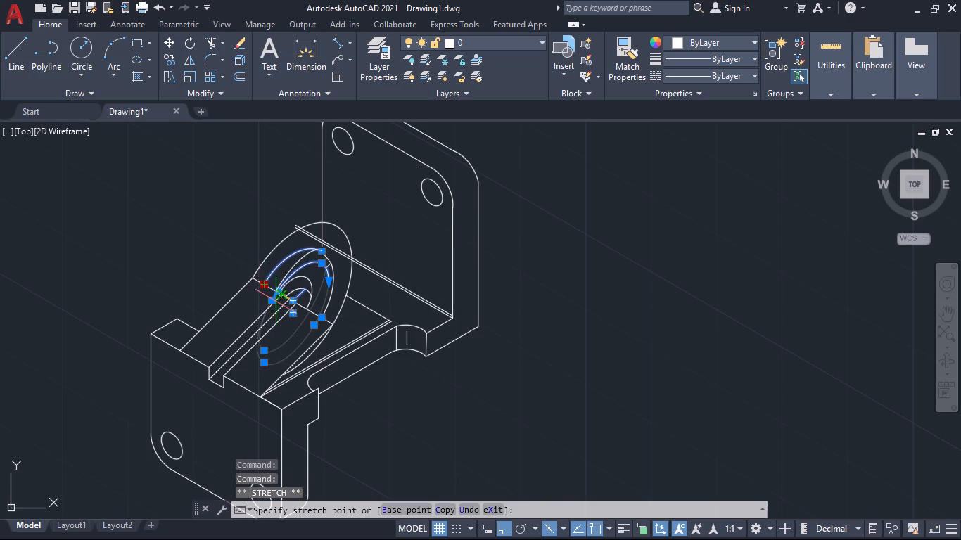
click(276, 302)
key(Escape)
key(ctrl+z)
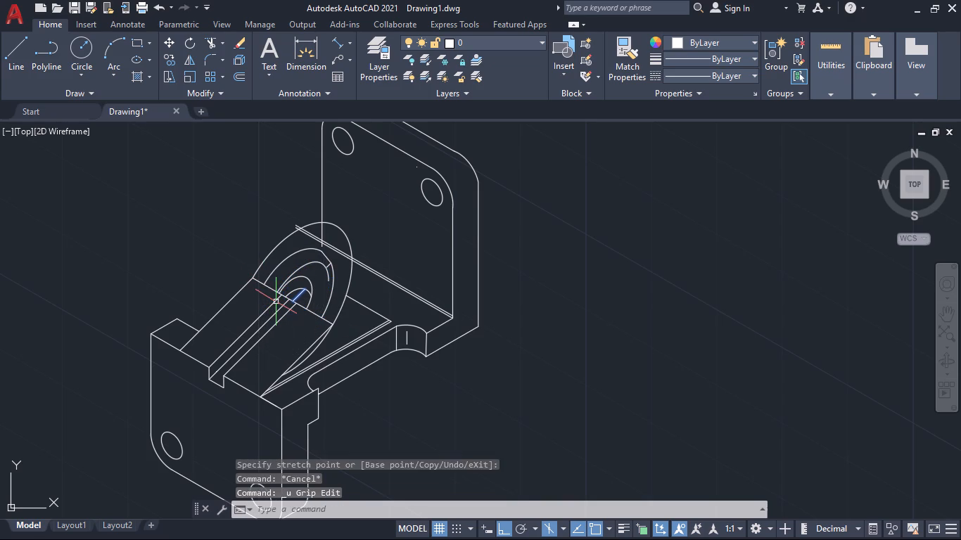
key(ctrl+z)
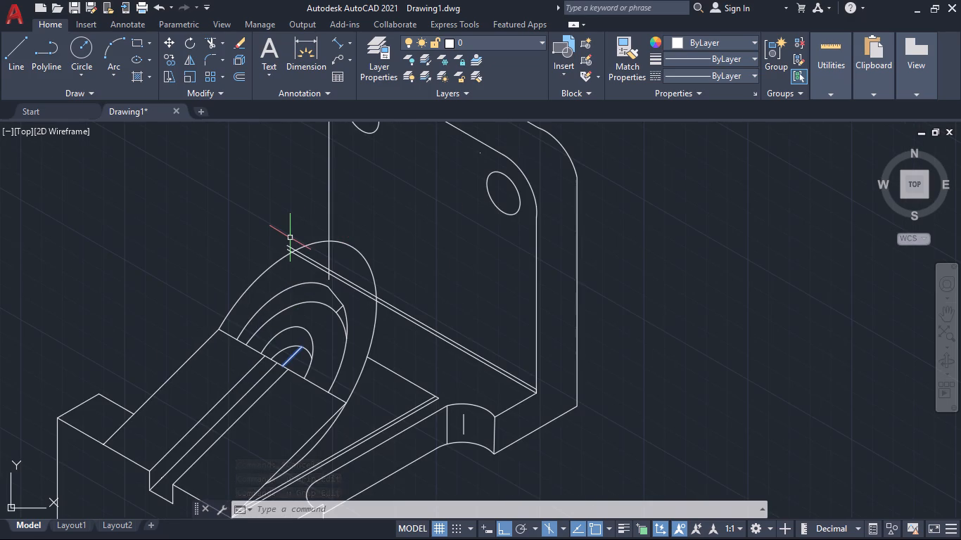
Draw a 40 by 20-unit rectangle in the top isoplane, running from the top of the boss's outer arc toward the flange.
key(l)
key(Return)
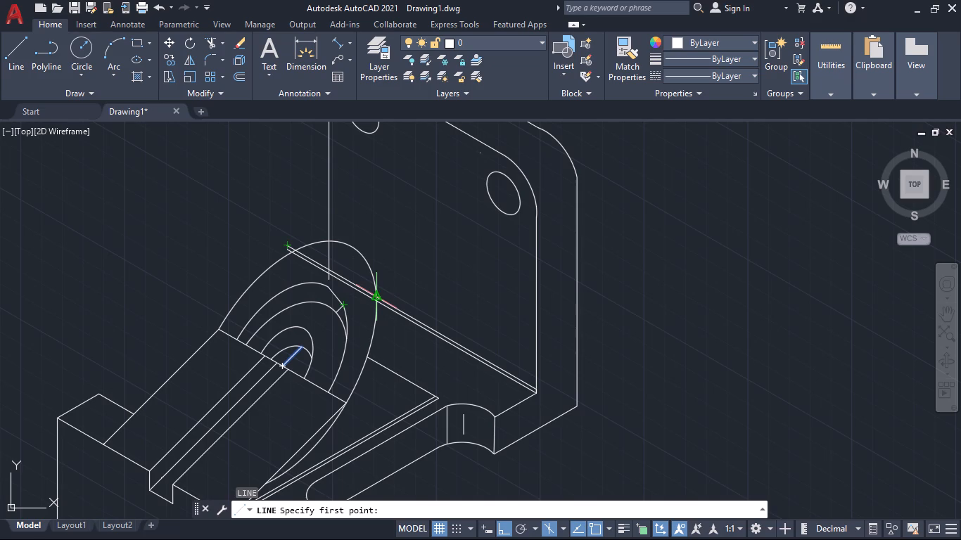
click(342, 244)
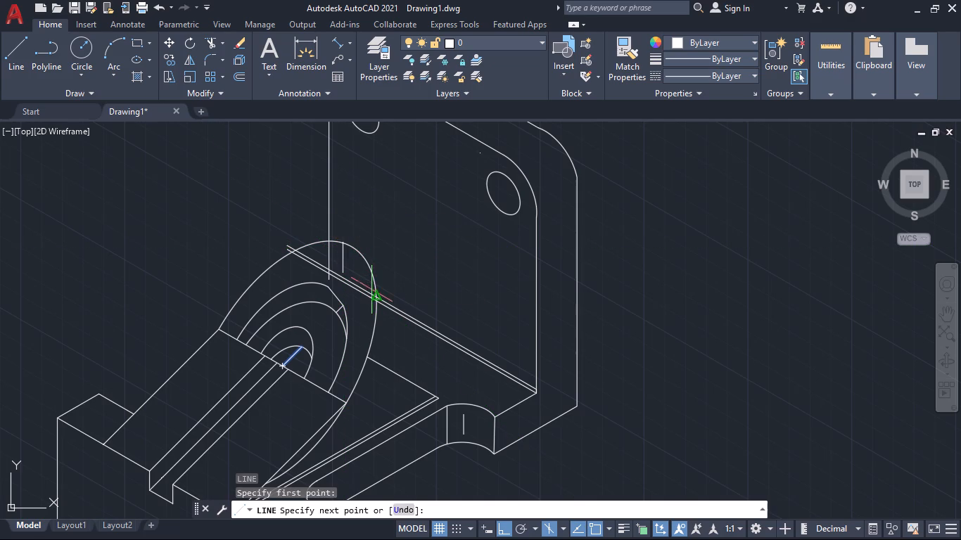
click(564, 525)
click(593, 477)
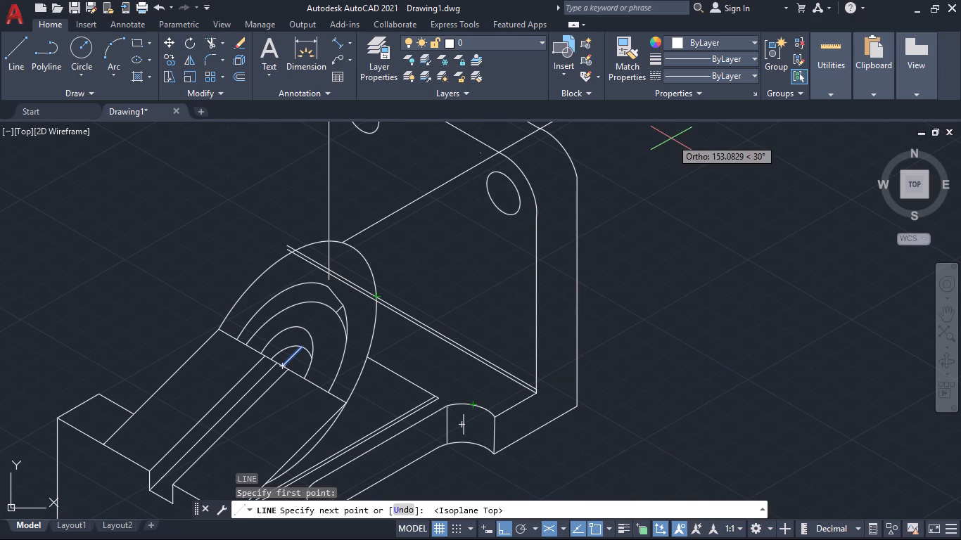
text(10)
key(Return)
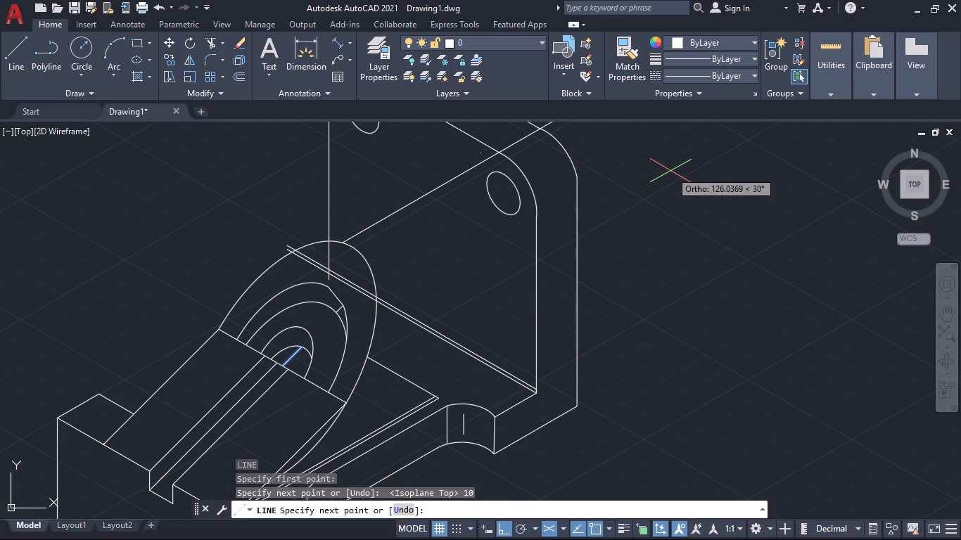
text(50)
key(Return)
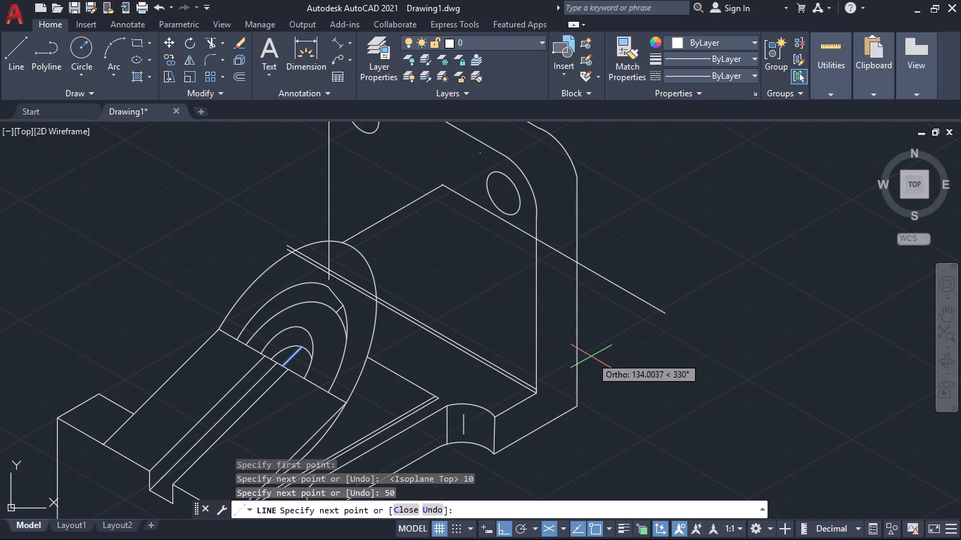
key(ctrl+z)
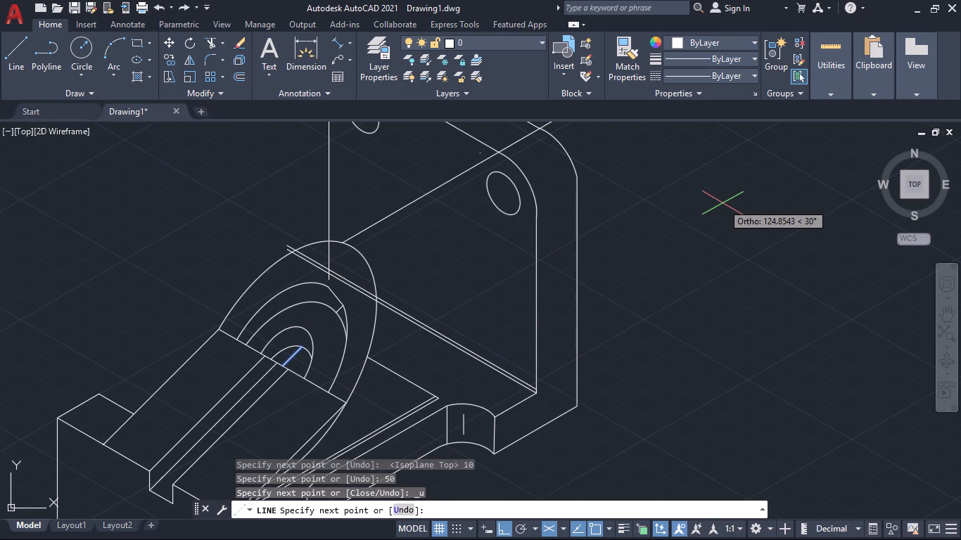
text(30)
key(Return)
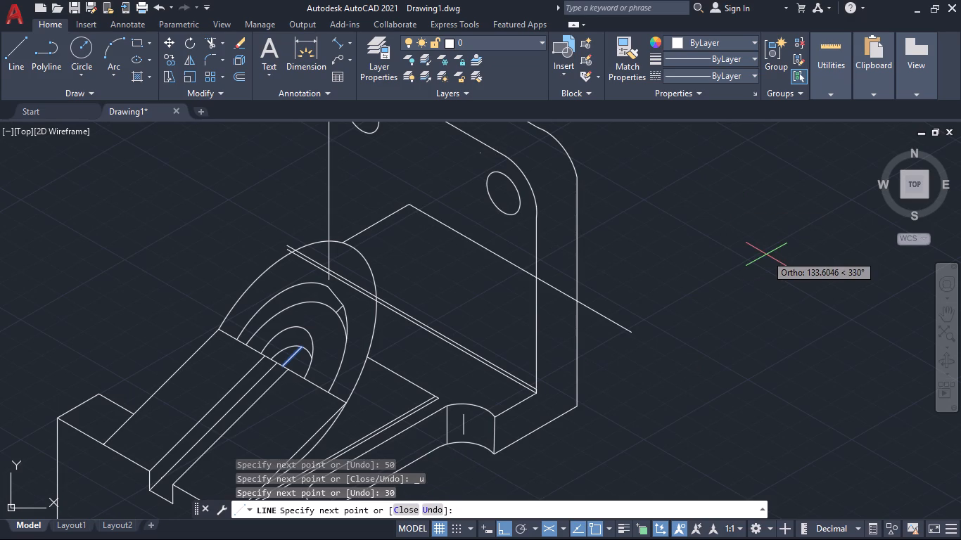
text(20)
key(Return)
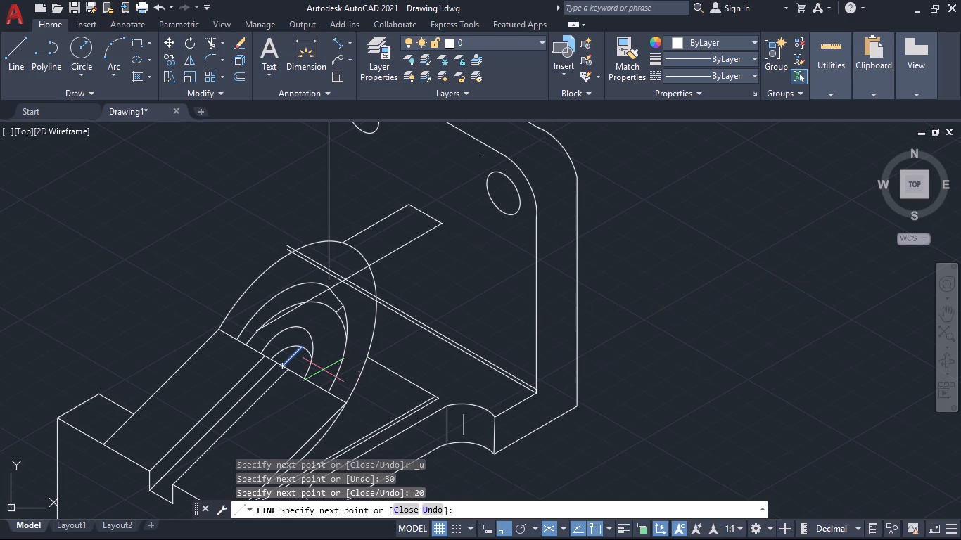
text(30)
key(Return)
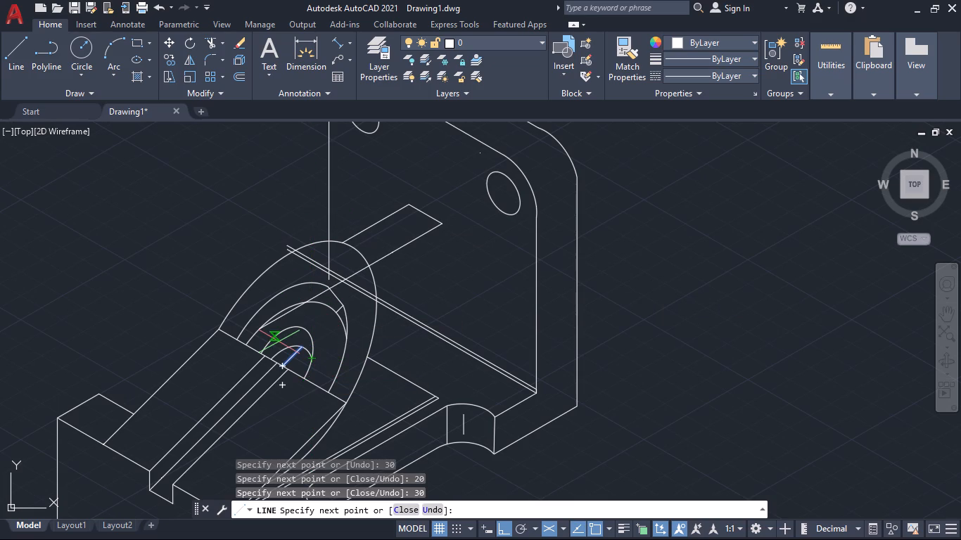
text(10)
key(Return)
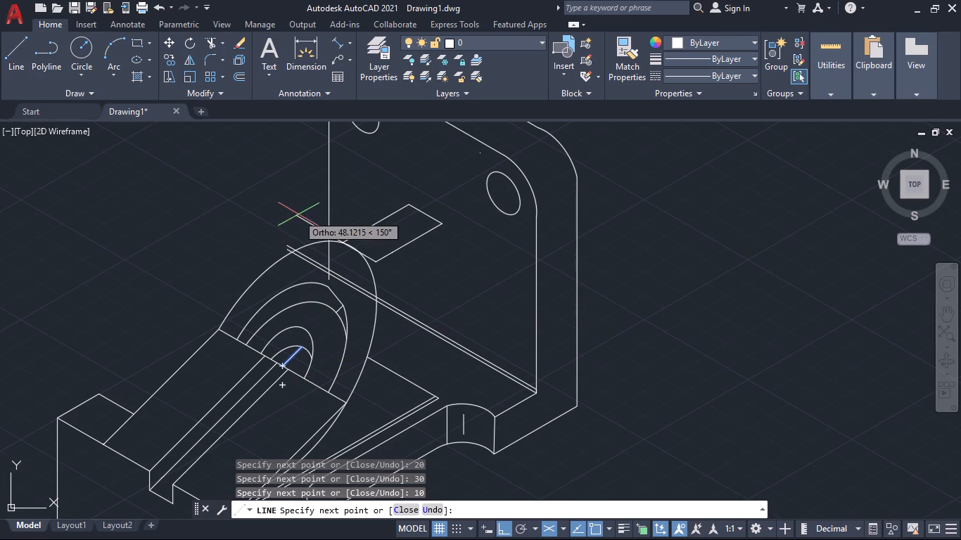
click(343, 243)
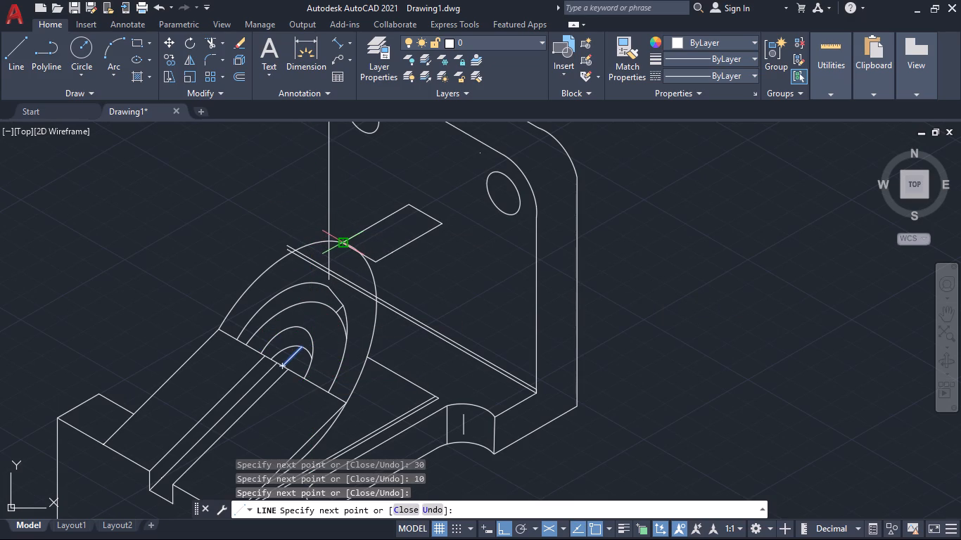
key(space)
Draw a sloping line from the midpoint of the rectangle's boss-side edge down to the flange's bottom edge line.
key(space)
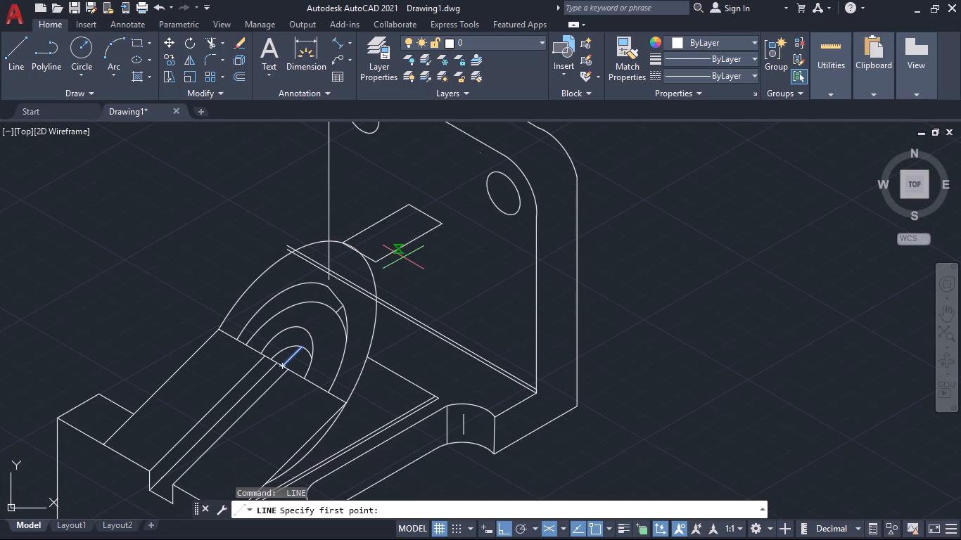
click(359, 255)
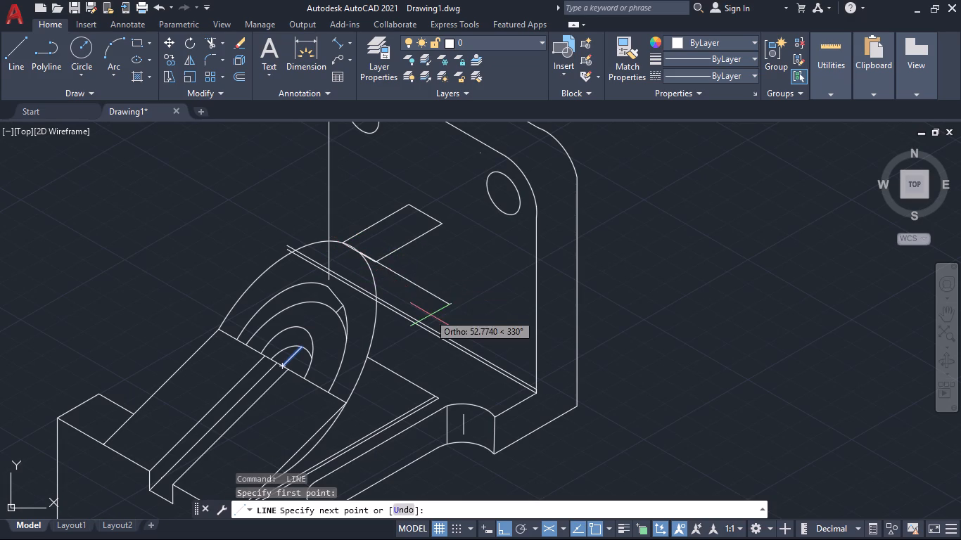
click(455, 347)
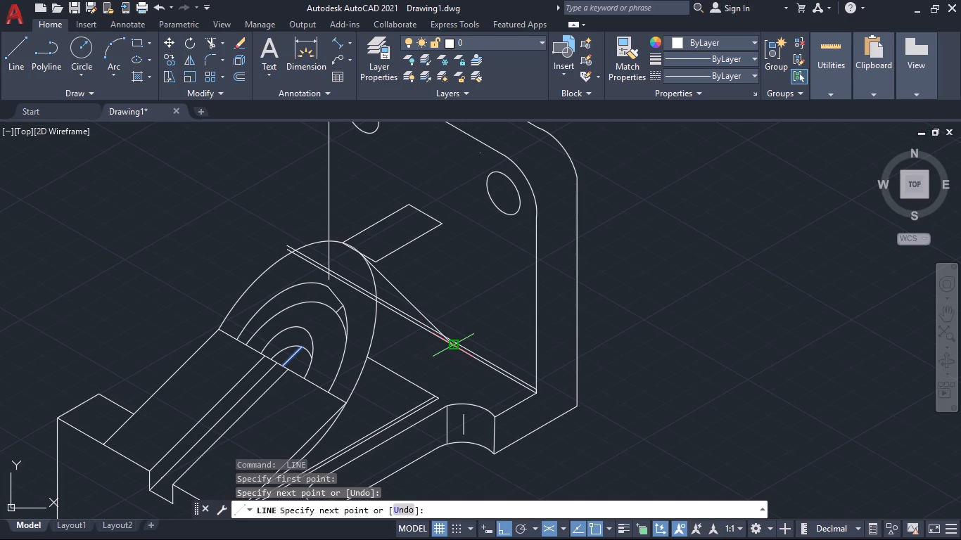
key(space)
Connect the front and rear outlines of the flange's near rounded corner with two thickness lines at the front arc's ends, the lower 25 units long.
key(space)
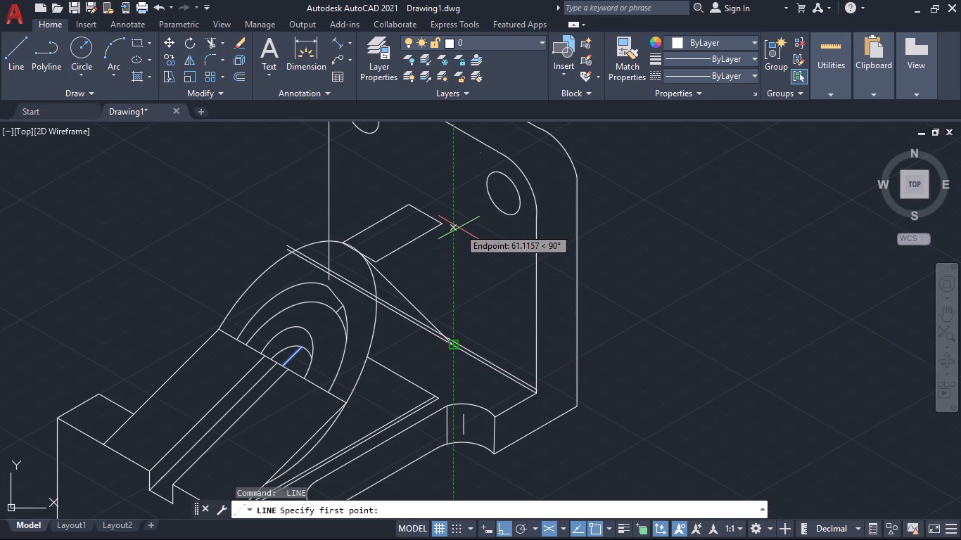
click(502, 157)
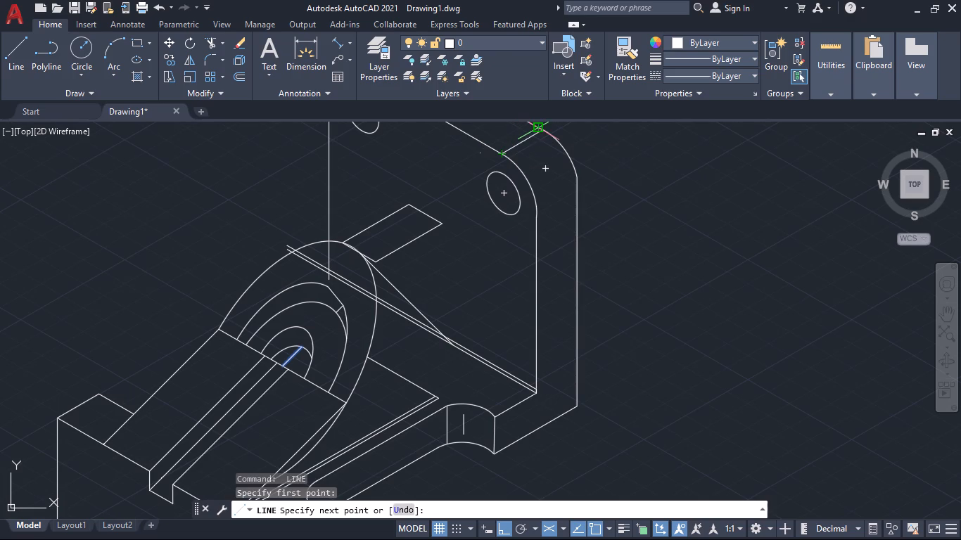
click(539, 131)
key(space)
key(space)
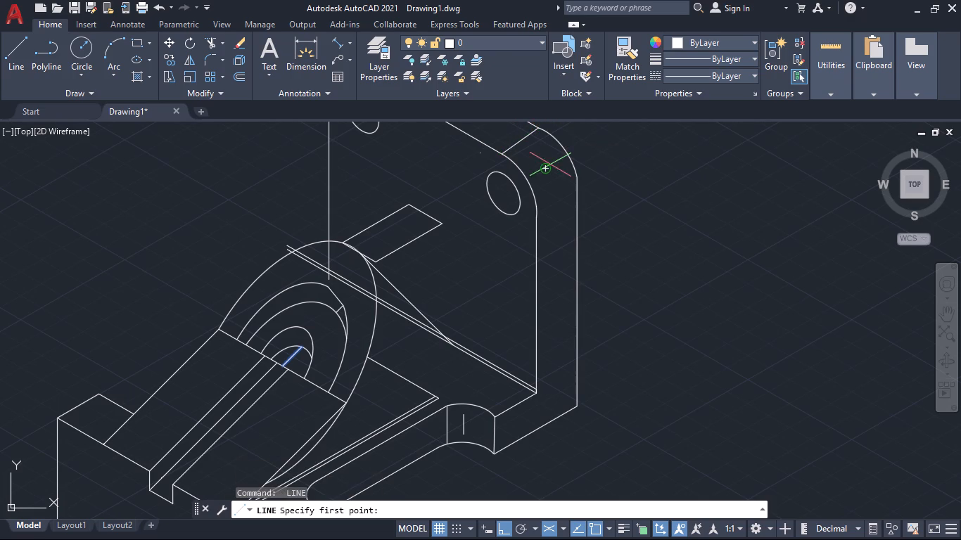
click(537, 219)
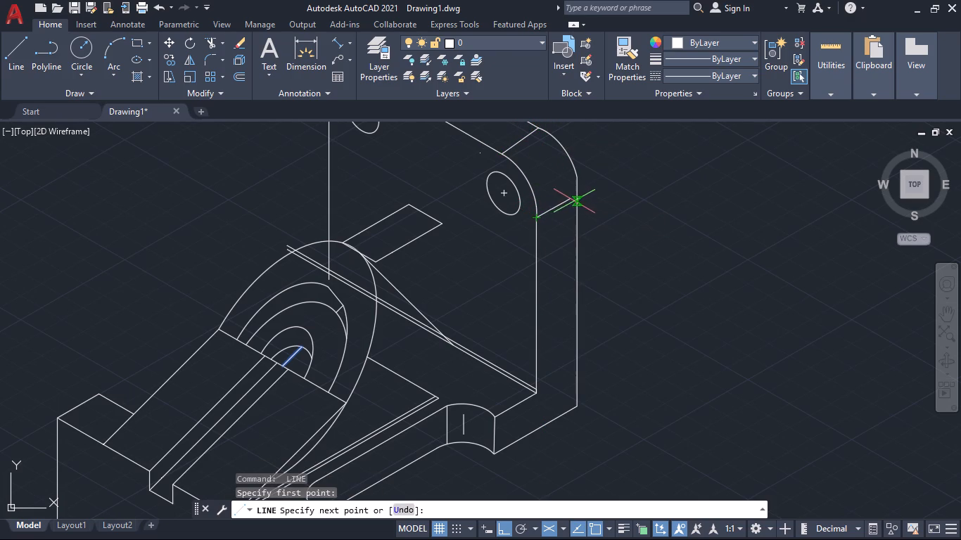
text(25)
key(Return)
key(space)
Draw a vertical edge from the rectangle's near flange-side corner down to the flange's bottom line, and extend an edge to the base's inner edge.
key(space)
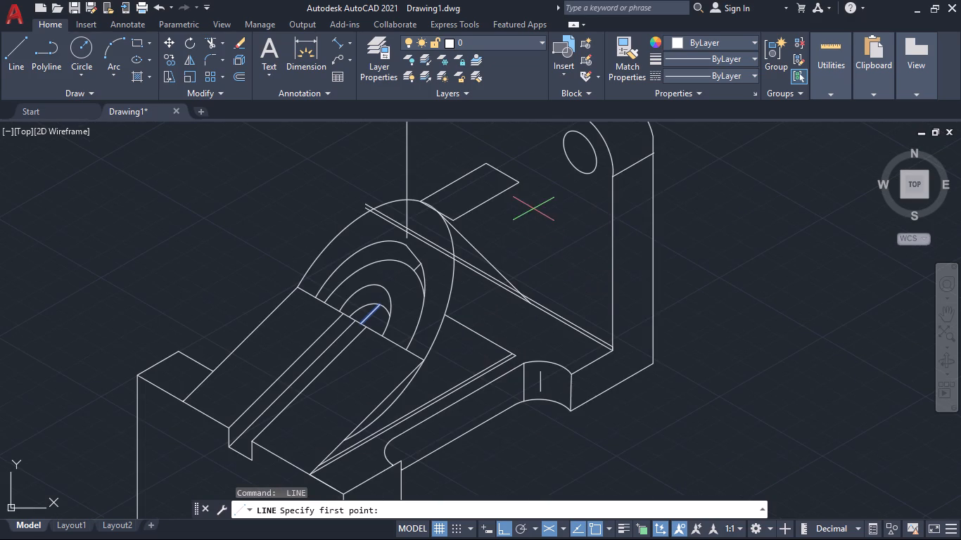
click(521, 180)
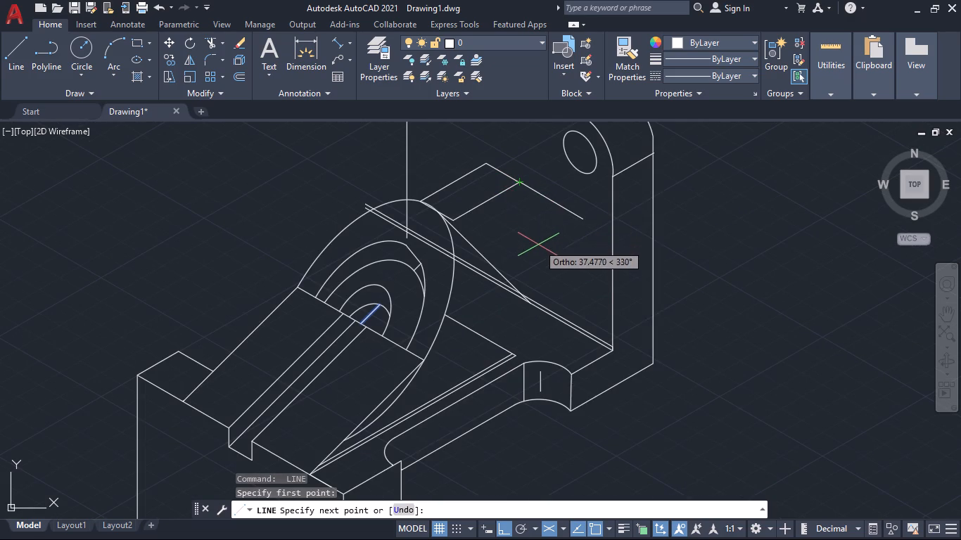
click(519, 295)
key(space)
key(space)
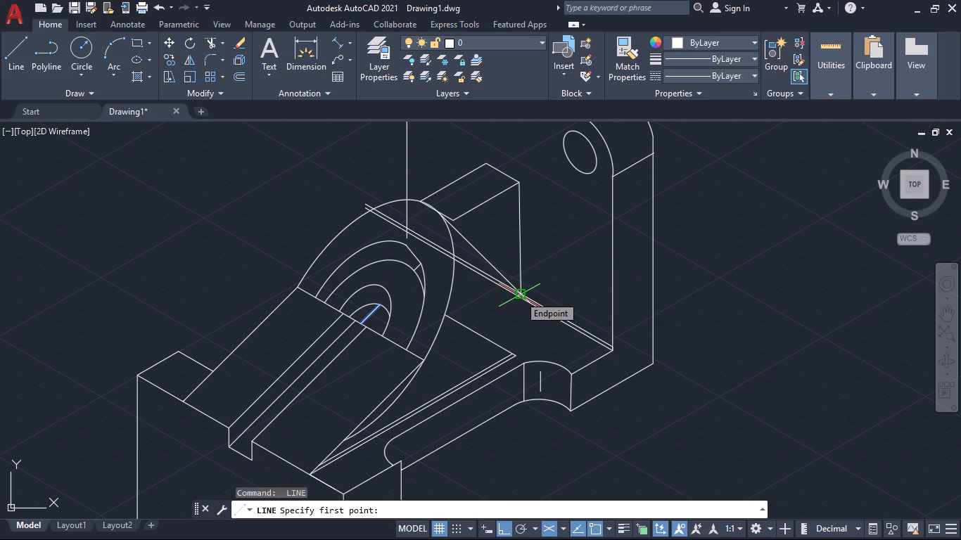
click(519, 296)
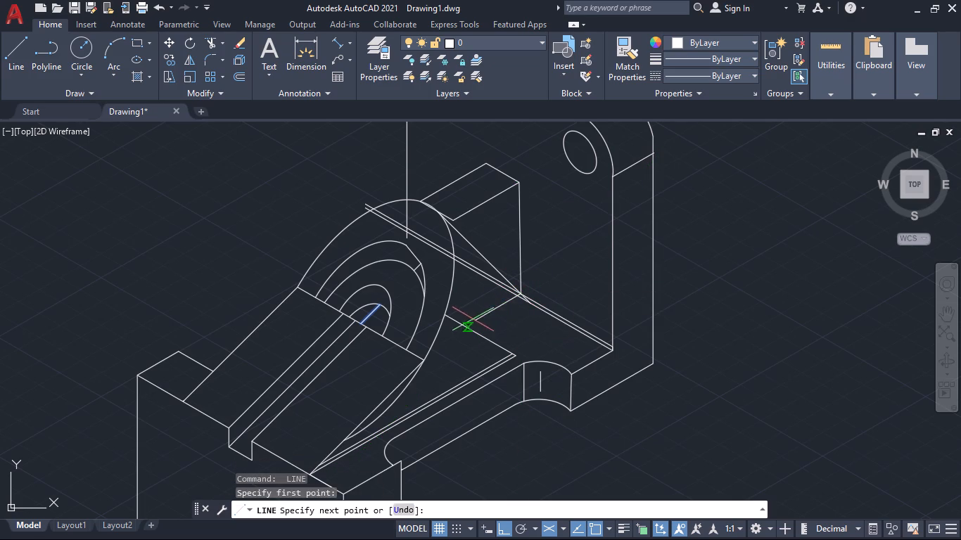
click(466, 326)
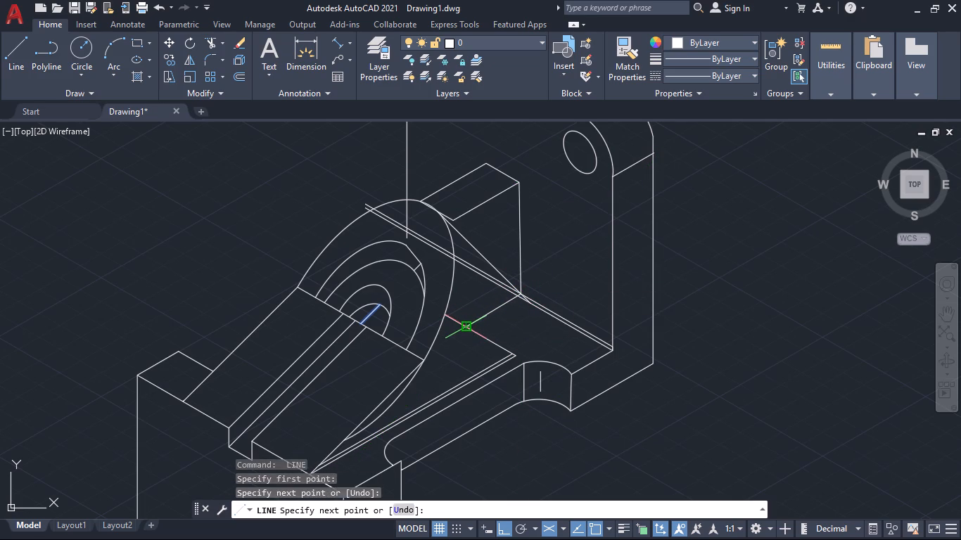
key(space)
Draw a line from the flange's outer bottom line to the base's inner edge, just beside the edge running from the block's lower corner.
key(space)
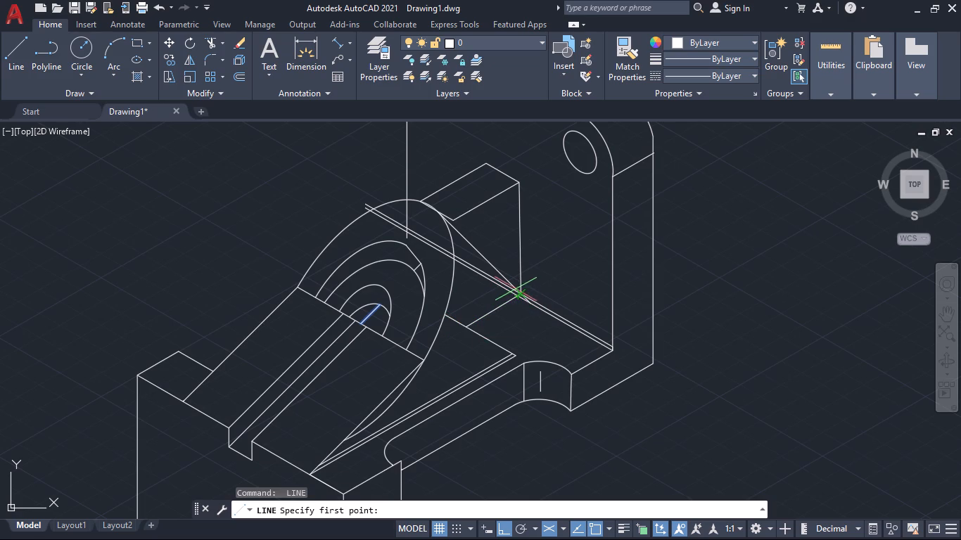
click(517, 291)
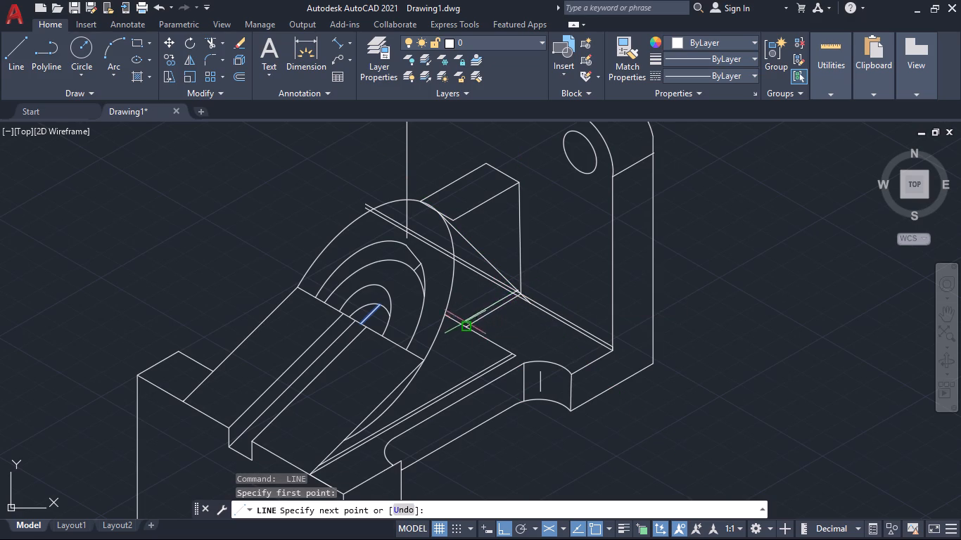
click(459, 325)
key(space)
key(space)
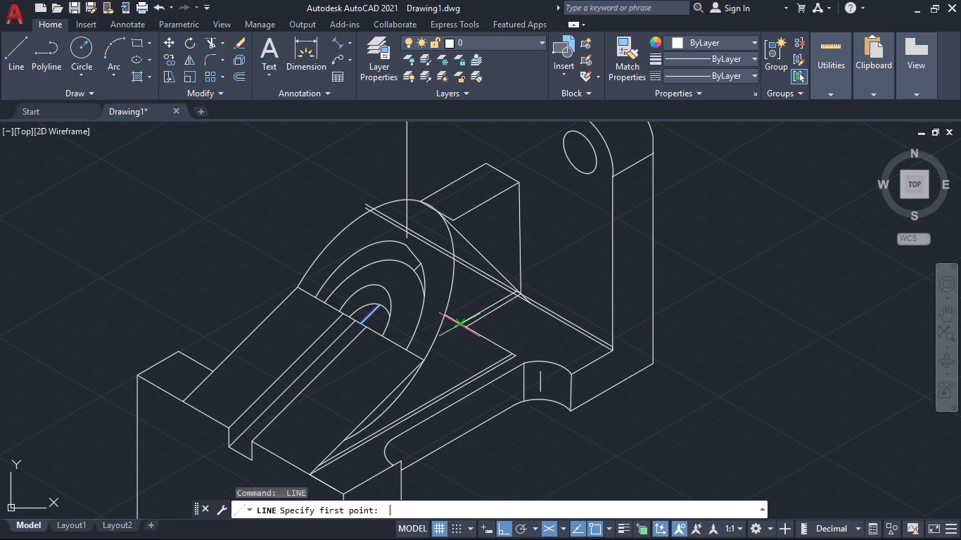
key(Escape)
Hatch the flange face, the front plate's face and small top face, and the base strip solid in yellow 248,215,49.
key(grave)
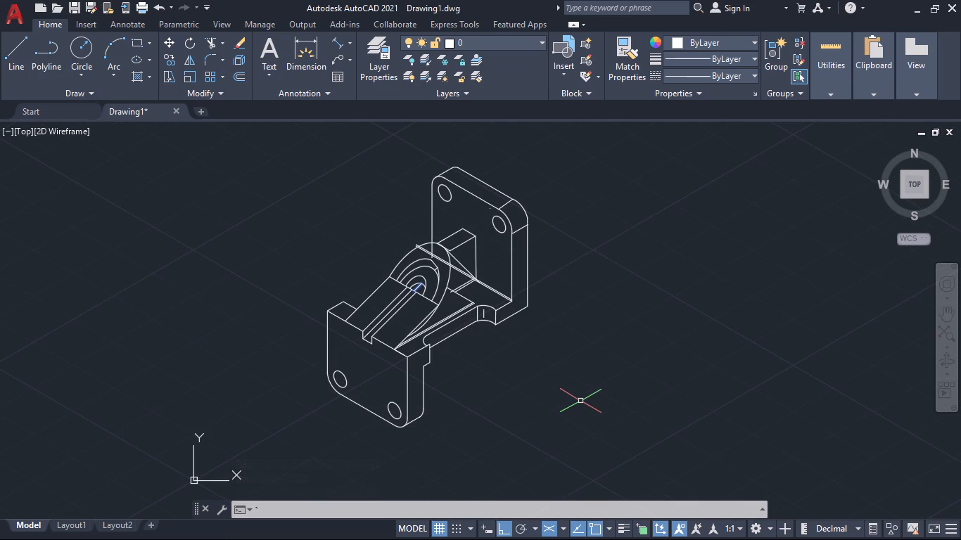
key(h)
key(Return)
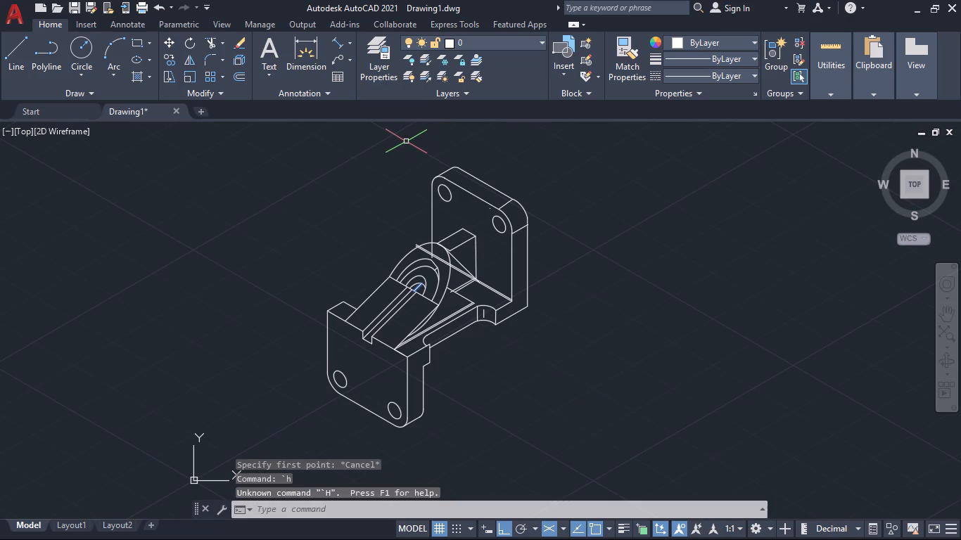
key(h)
key(Return)
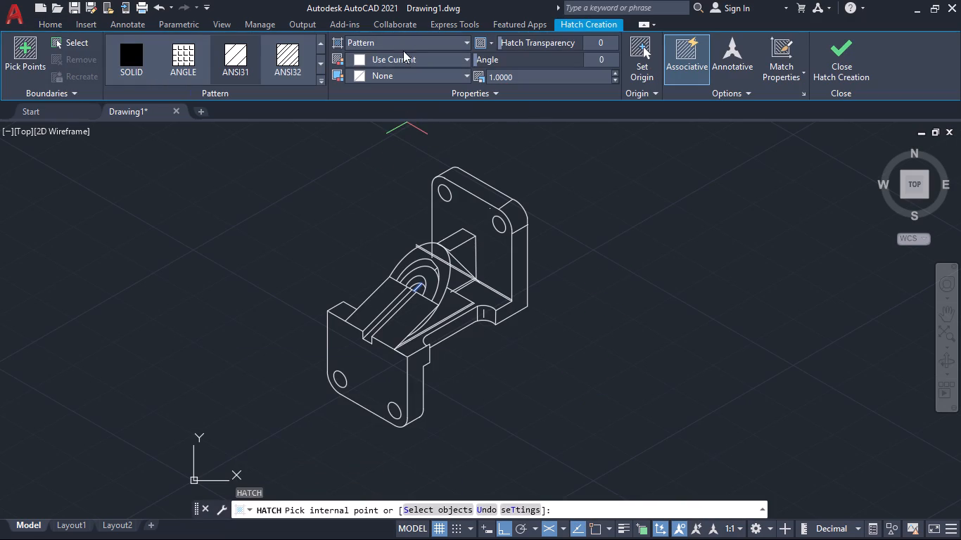
click(382, 48)
click(373, 62)
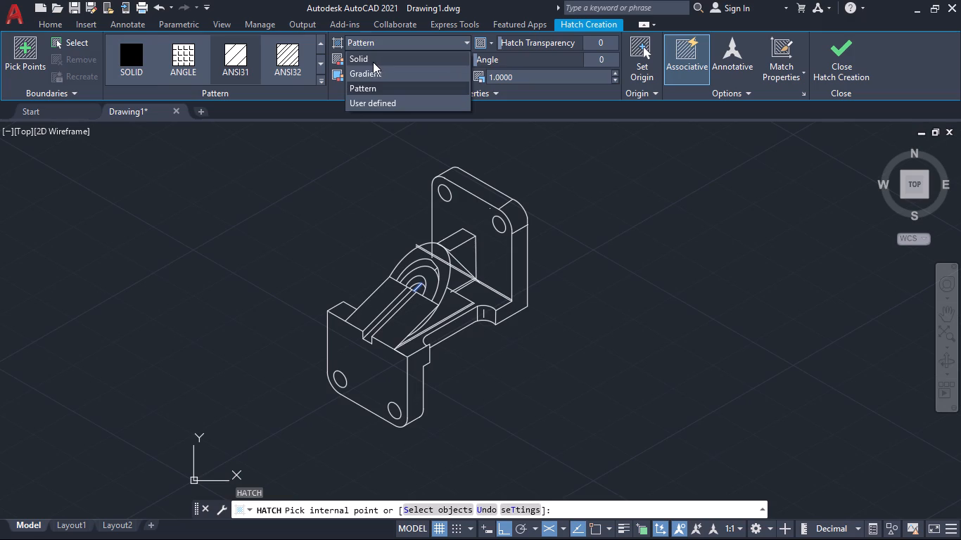
click(390, 57)
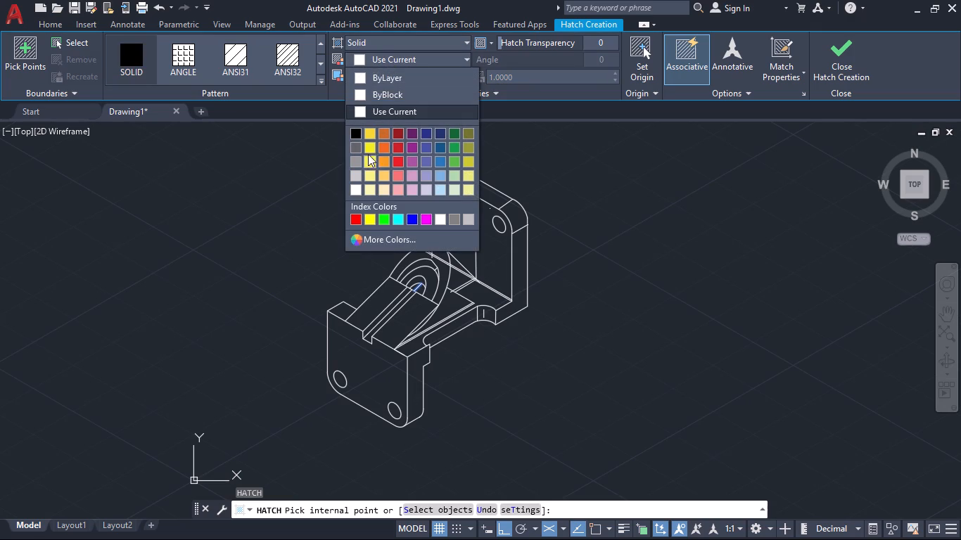
click(370, 135)
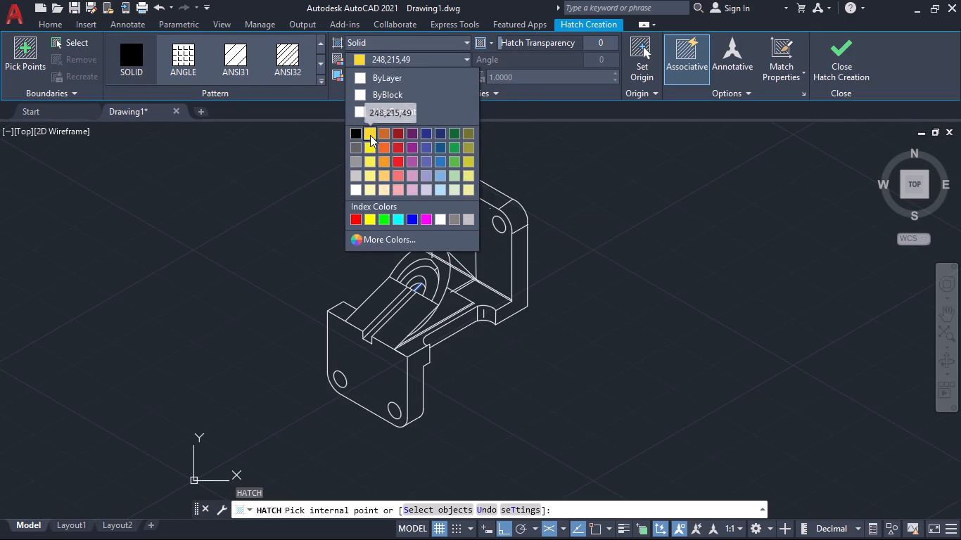
click(488, 219)
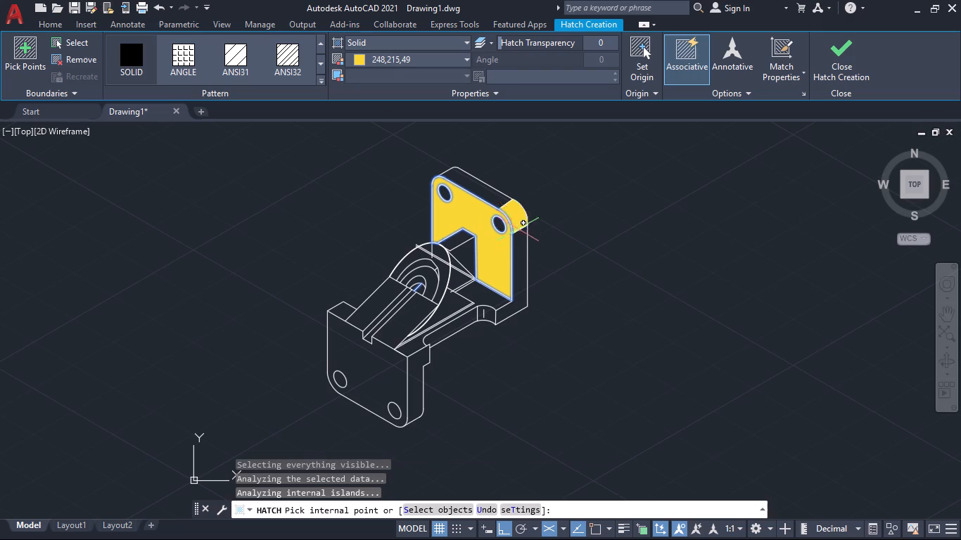
click(385, 371)
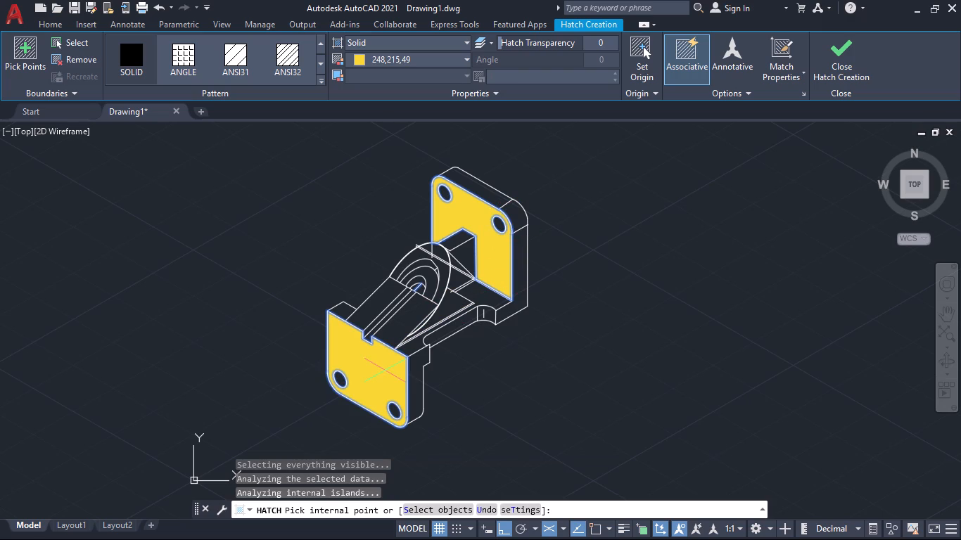
click(416, 345)
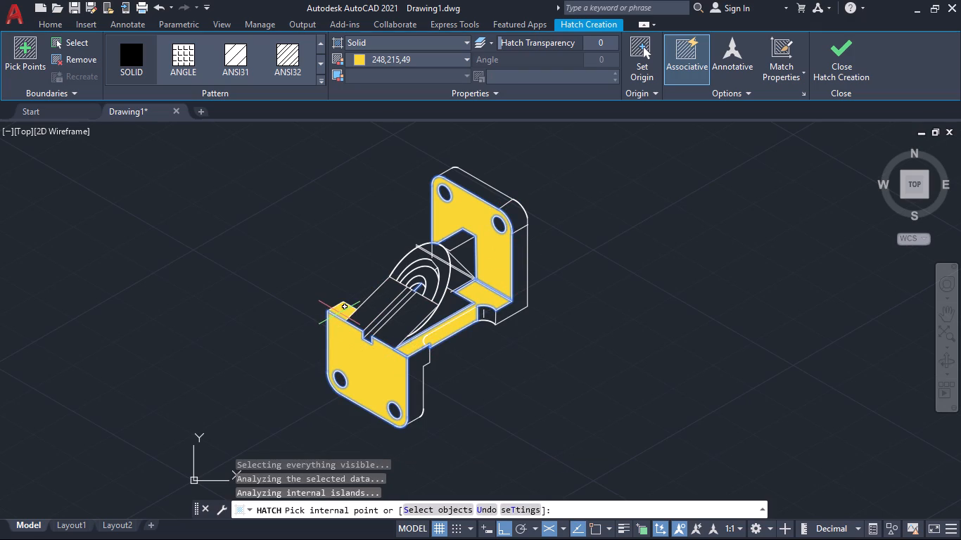
click(339, 313)
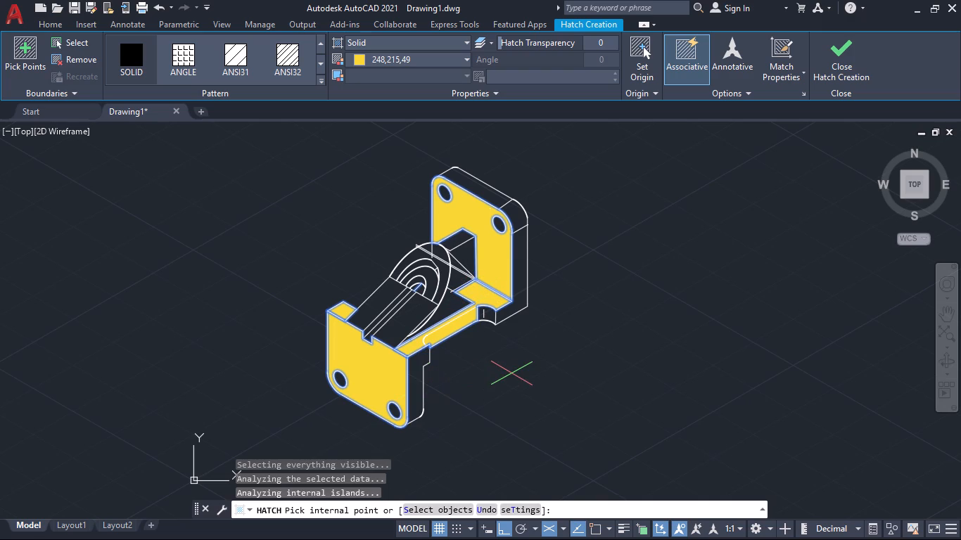
key(Return)
Start a solid hatch in grey 199,200,202 and fill both sloping ramp faces and the triangular area beside the boss.
key(Return)
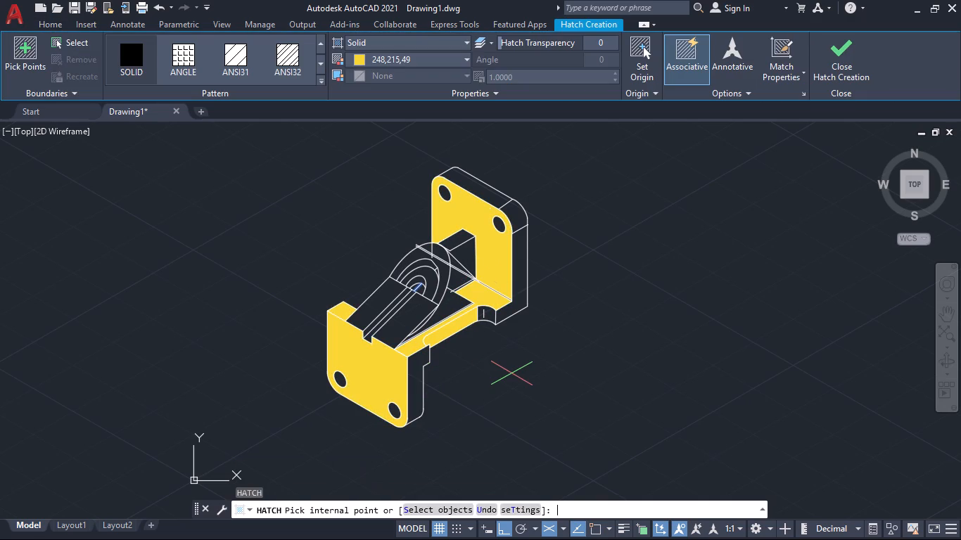
click(445, 59)
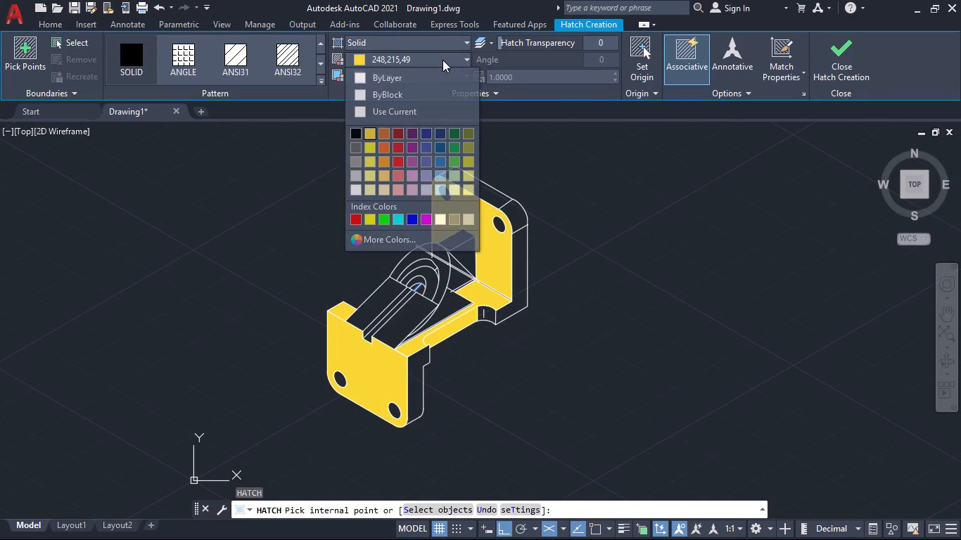
click(355, 178)
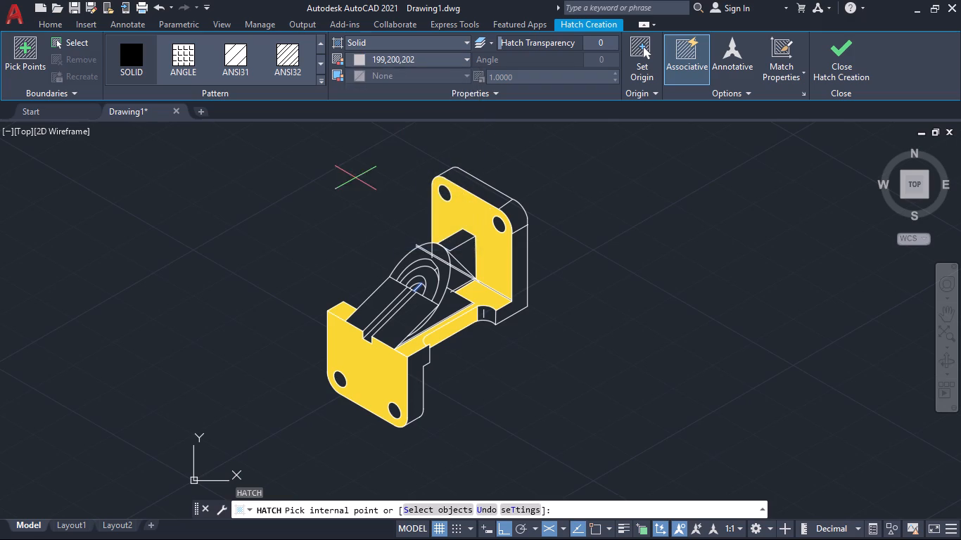
click(380, 310)
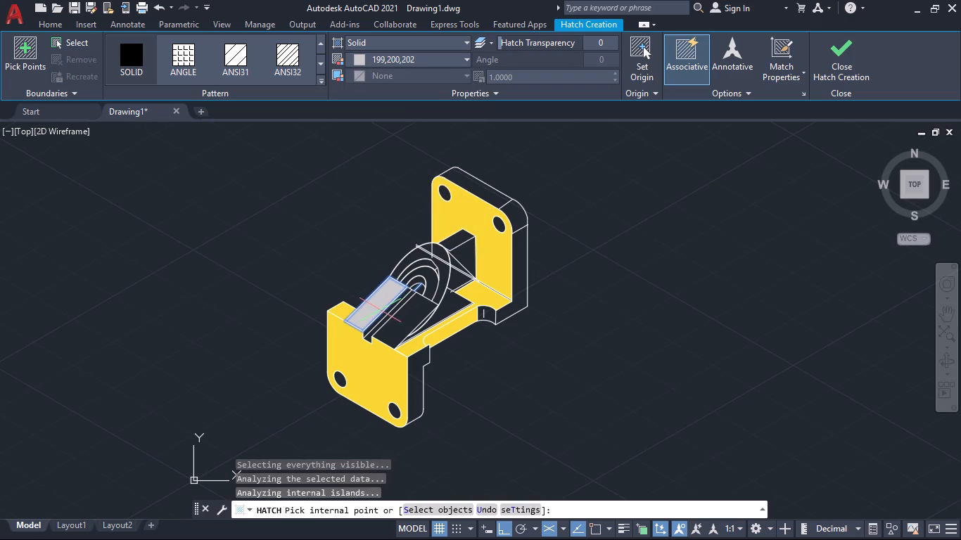
click(397, 322)
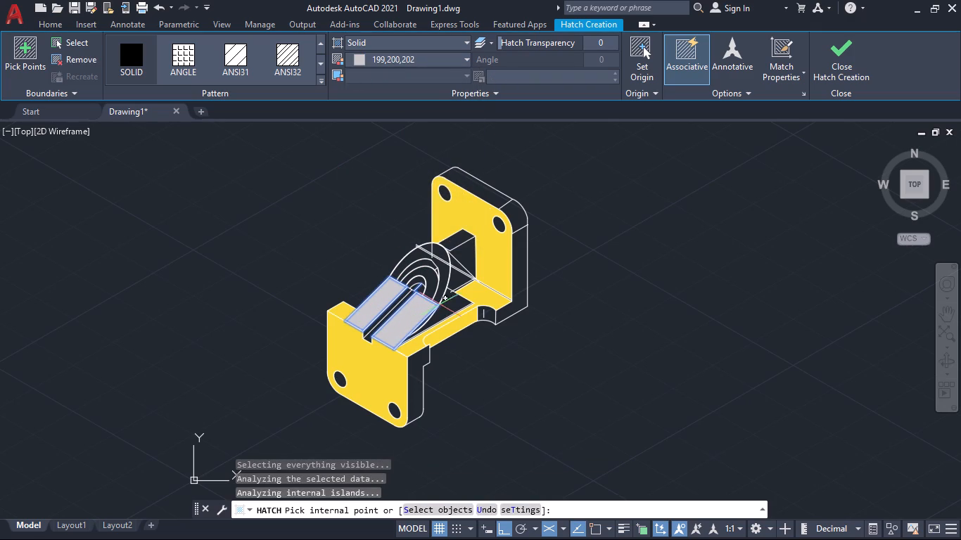
click(441, 305)
Fill the flange's side, top and rounded-corner thickness faces, the concave base corner and the front plate's side face with the same grey.
click(508, 309)
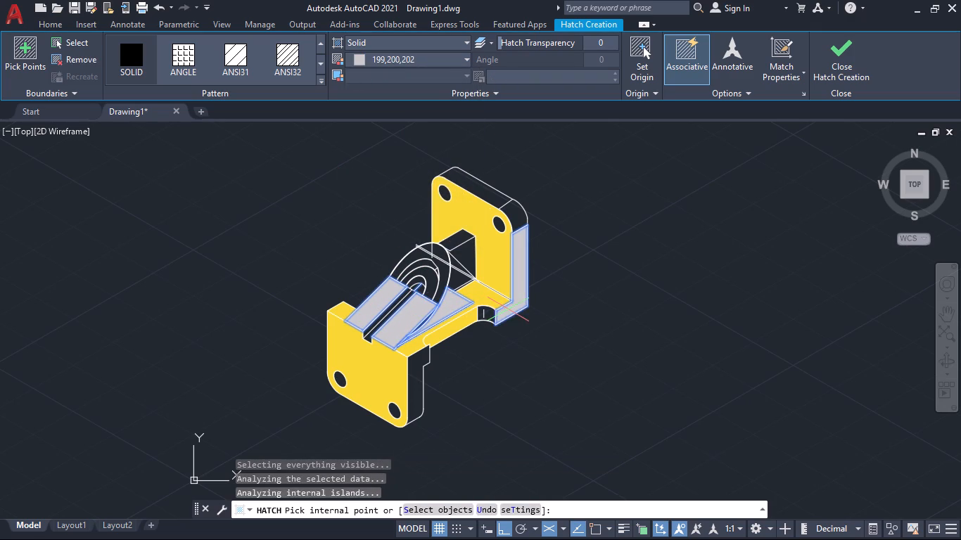
click(490, 314)
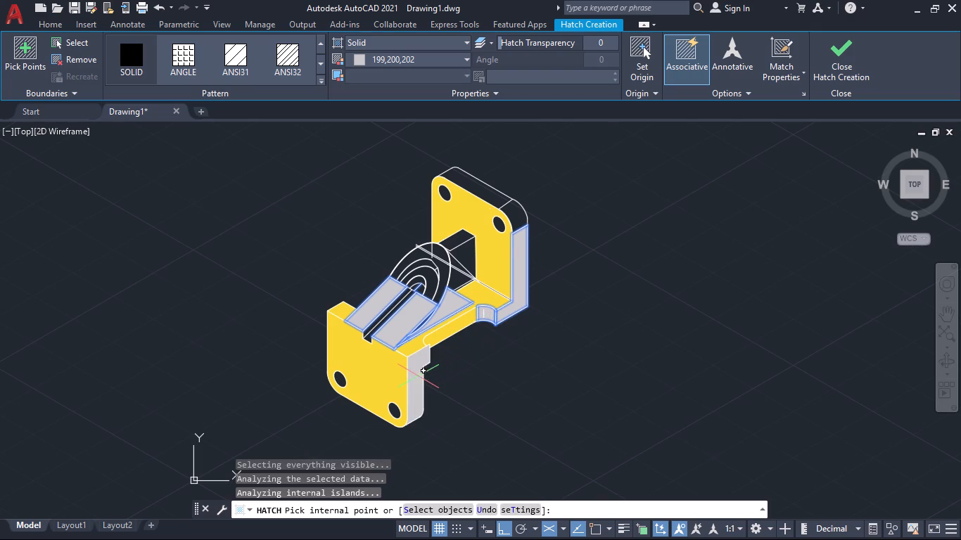
click(418, 376)
click(488, 194)
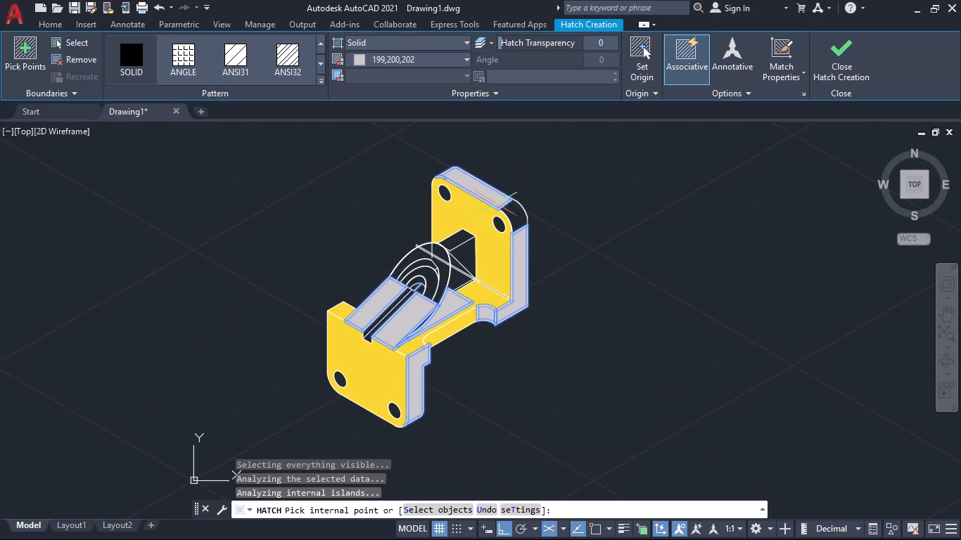
click(511, 213)
Fill the side and top of the block between boss and flange, plus the regions under its sloping line, with the same grey.
click(469, 248)
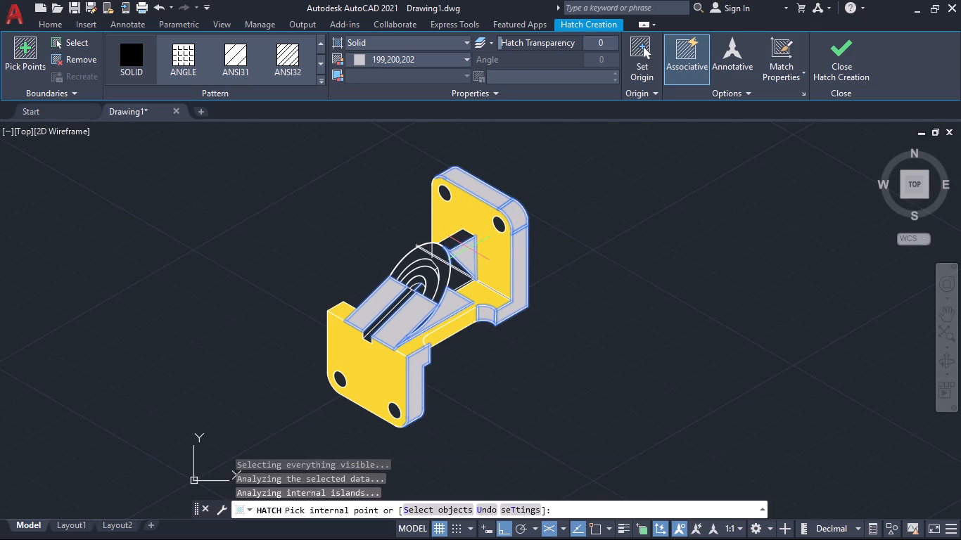
click(462, 240)
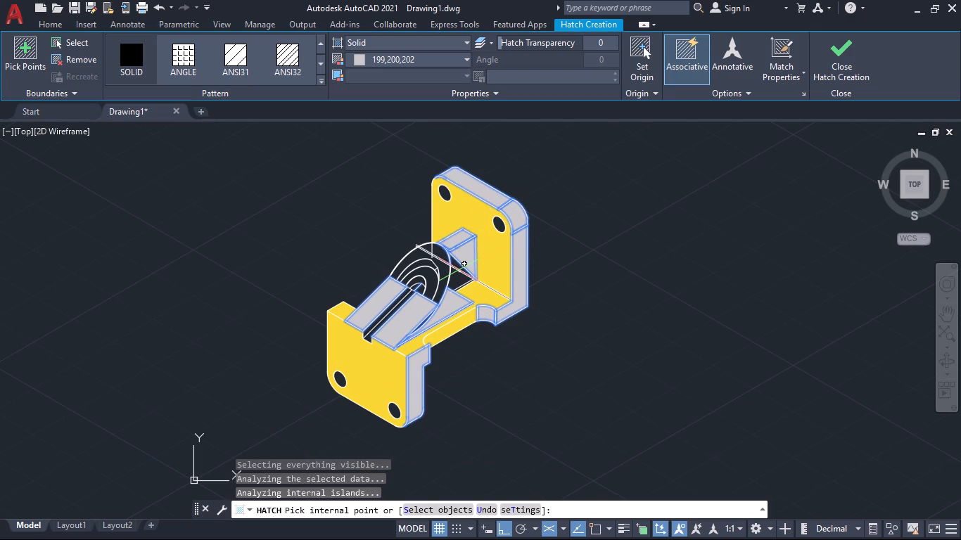
click(454, 280)
click(454, 262)
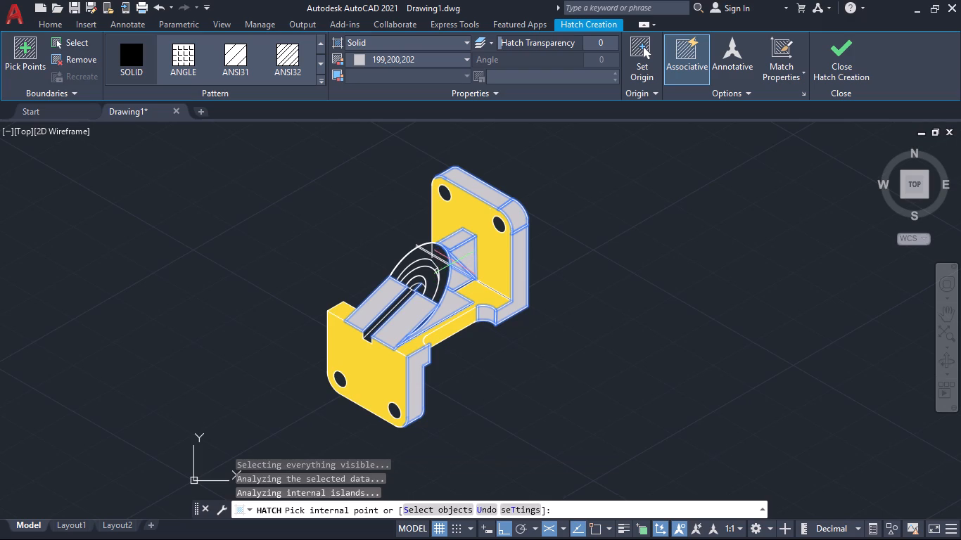
click(439, 257)
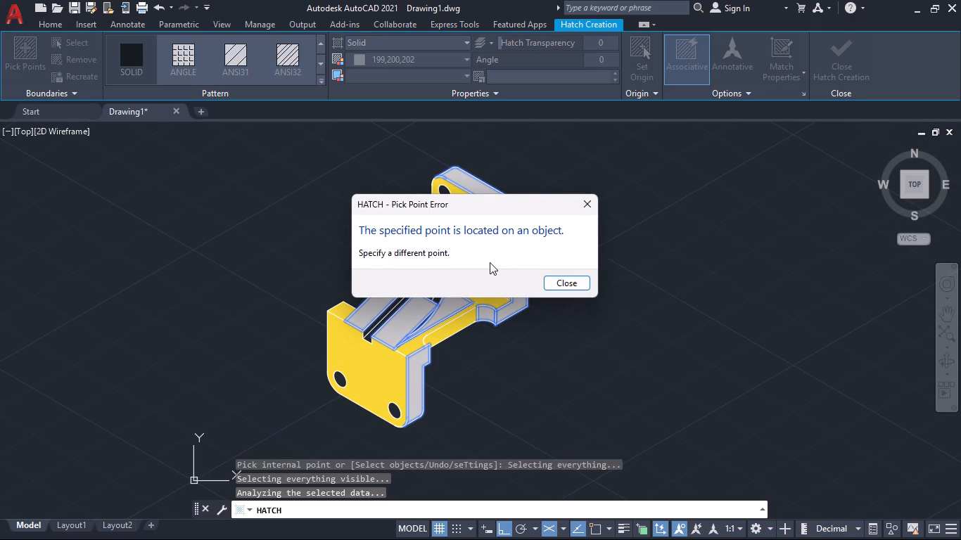
click(554, 284)
drag(555, 284, 471, 280)
click(583, 288)
key(Return)
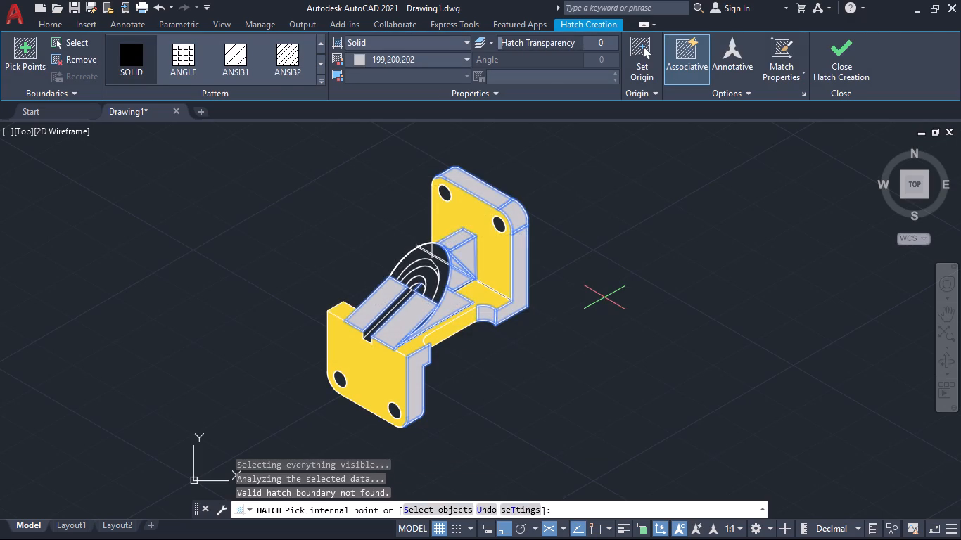
With a new solid hatch in grey 199,200,202, fill the concentric rings and upper arc regions of the boss.
key(Return)
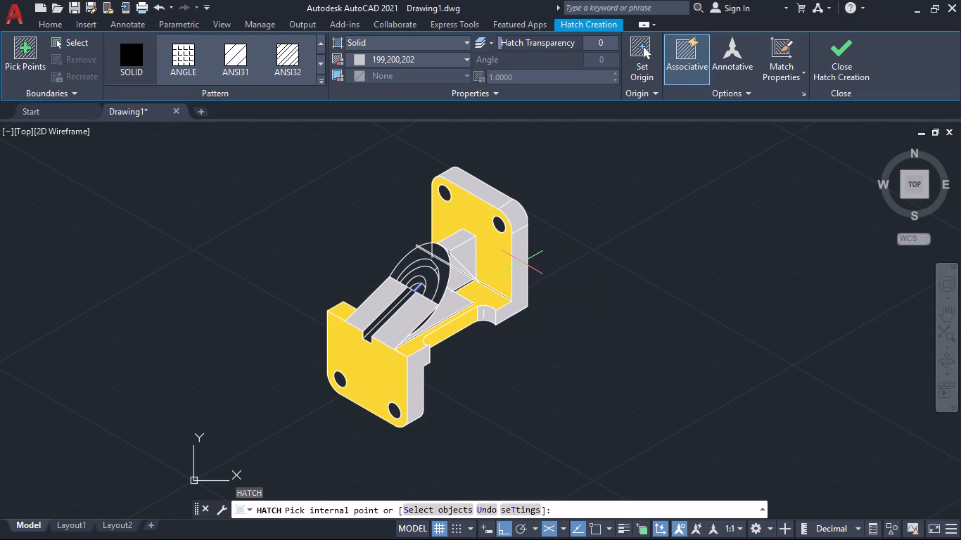
click(431, 275)
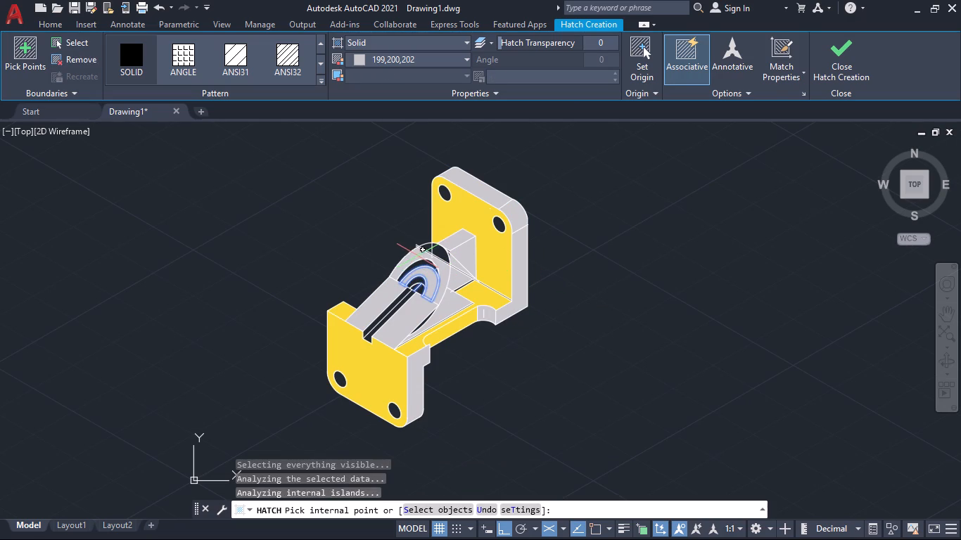
click(417, 256)
click(431, 250)
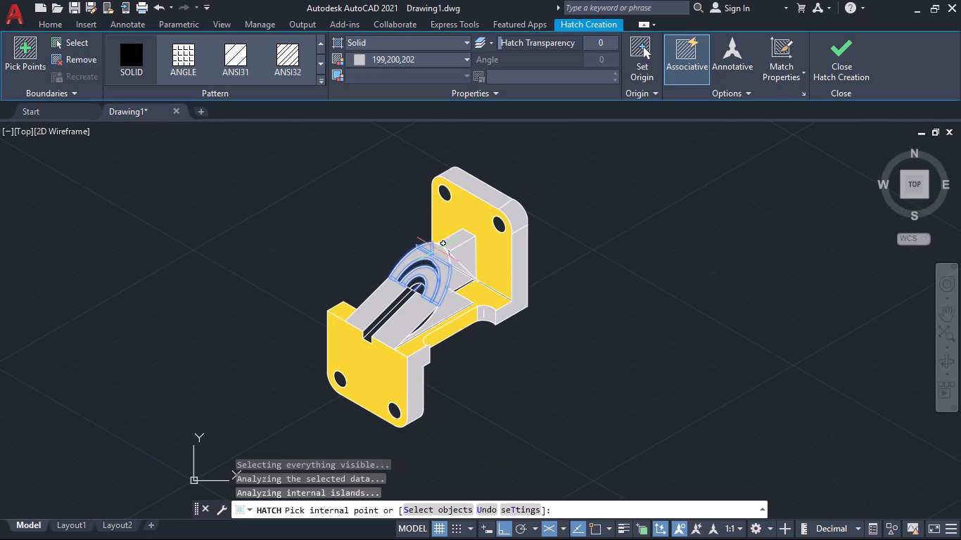
click(438, 250)
click(418, 263)
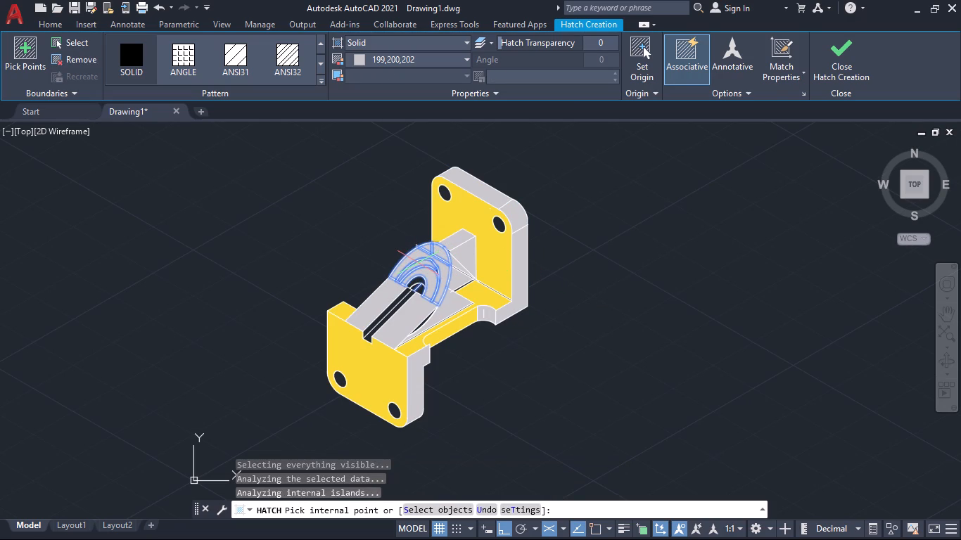
click(418, 282)
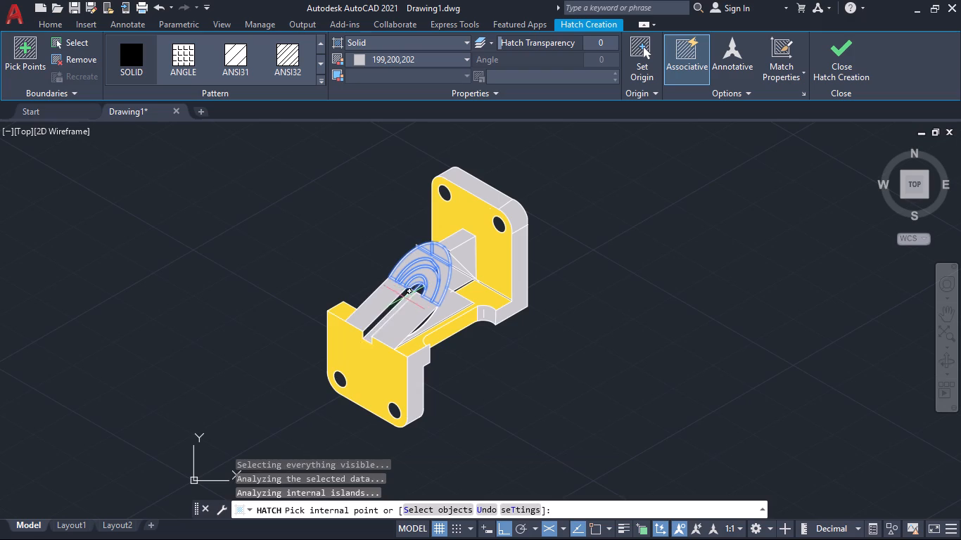
Fill the ramp's slot strips, the boss's innermost regions and the leftover slivers beside the ramp and base with the same grey.
click(400, 300)
click(402, 303)
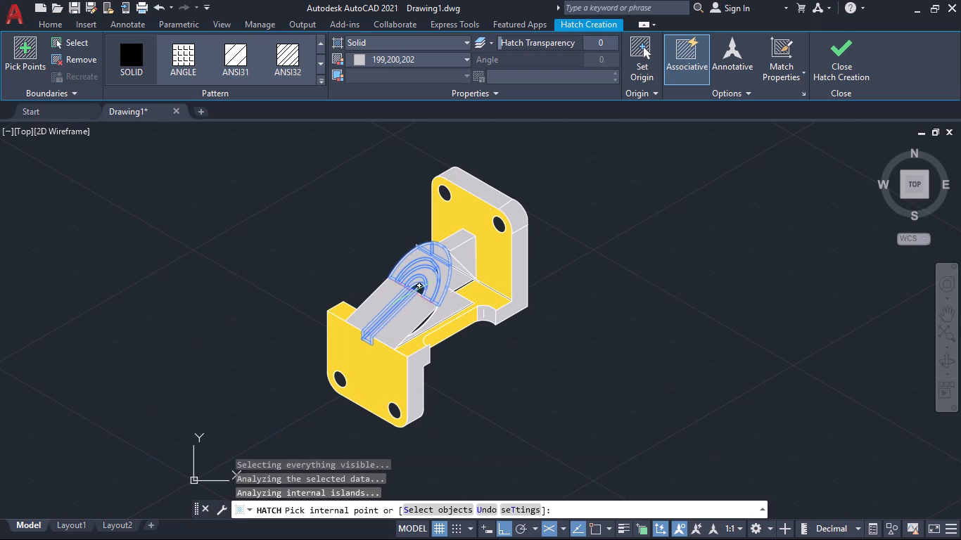
click(418, 288)
click(415, 285)
click(424, 323)
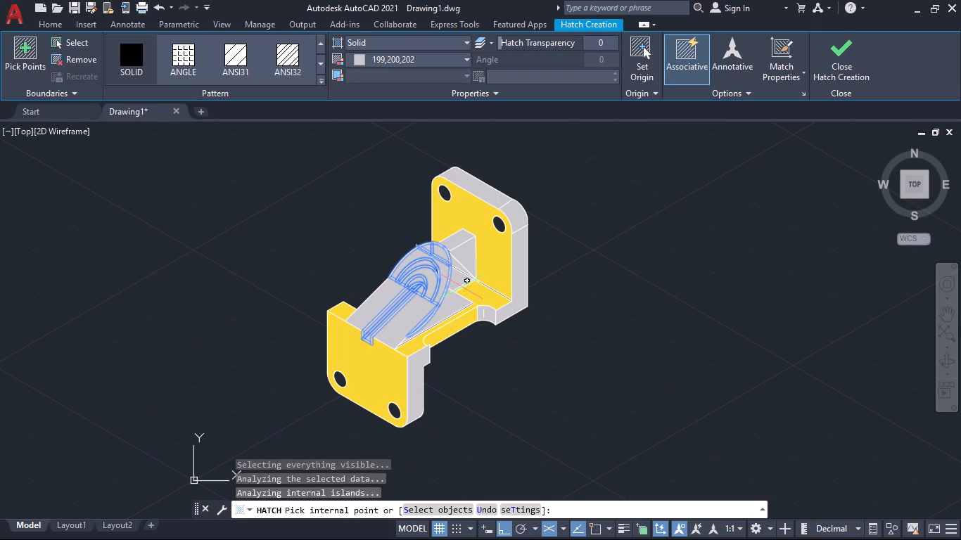
click(462, 286)
key(Return)
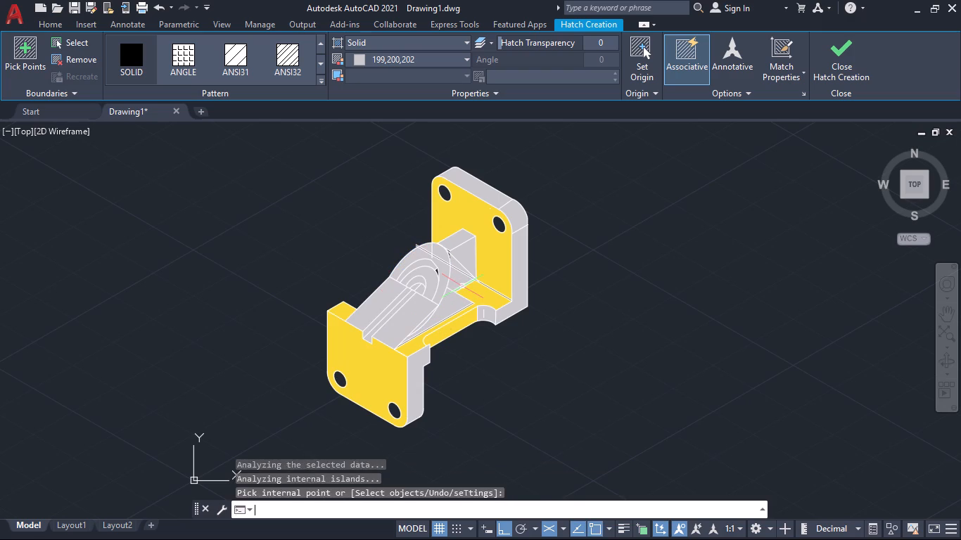
key(Return)
Save the drawing as ISMB in the Documents folder.
key(ctrl+s)
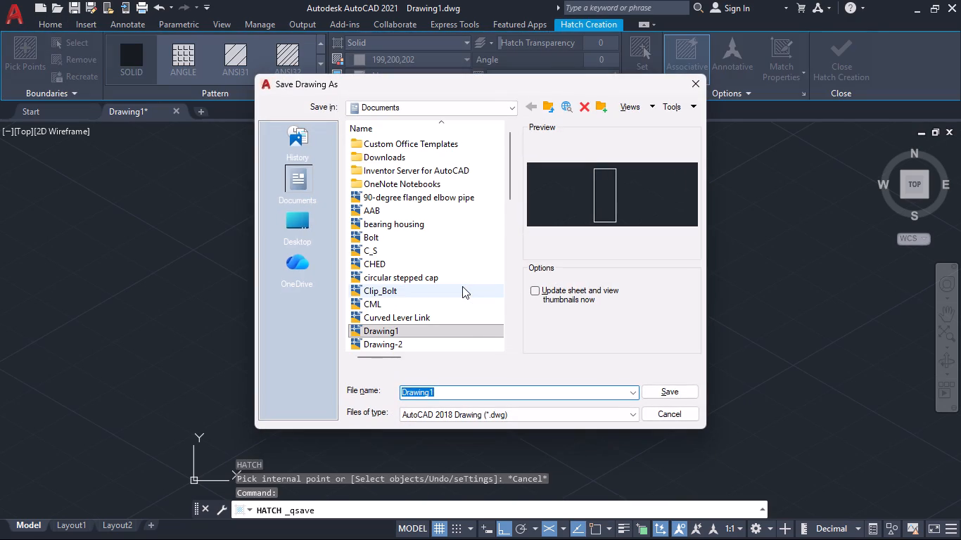
text(ISMB)
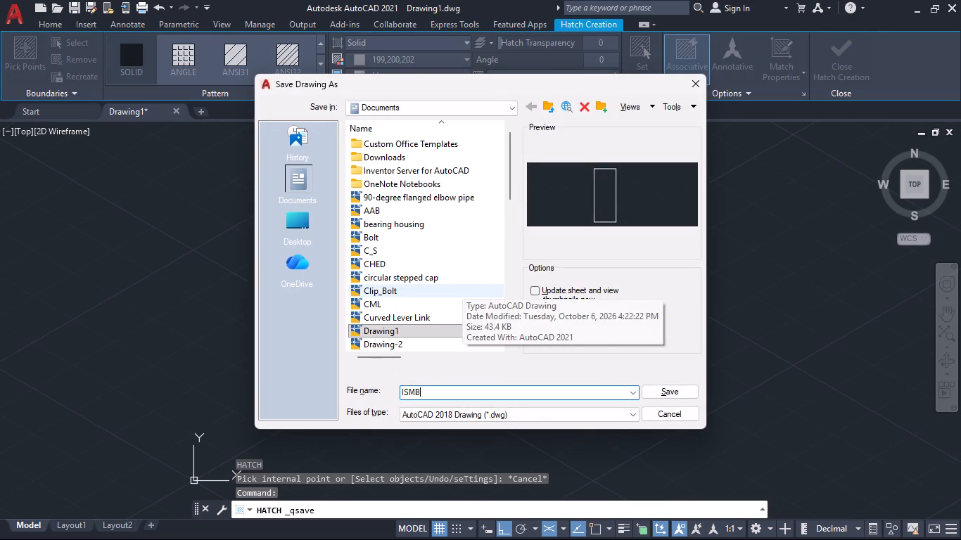
click(678, 392)
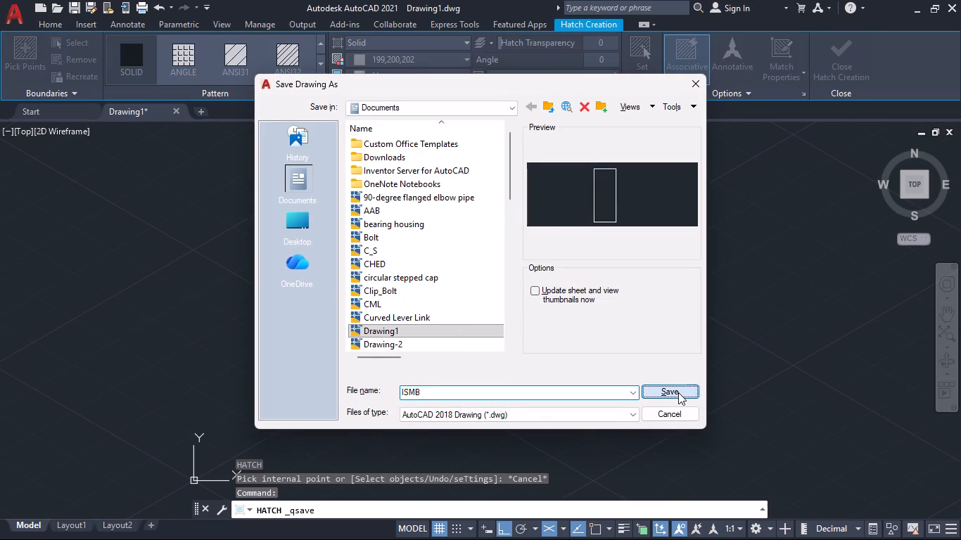